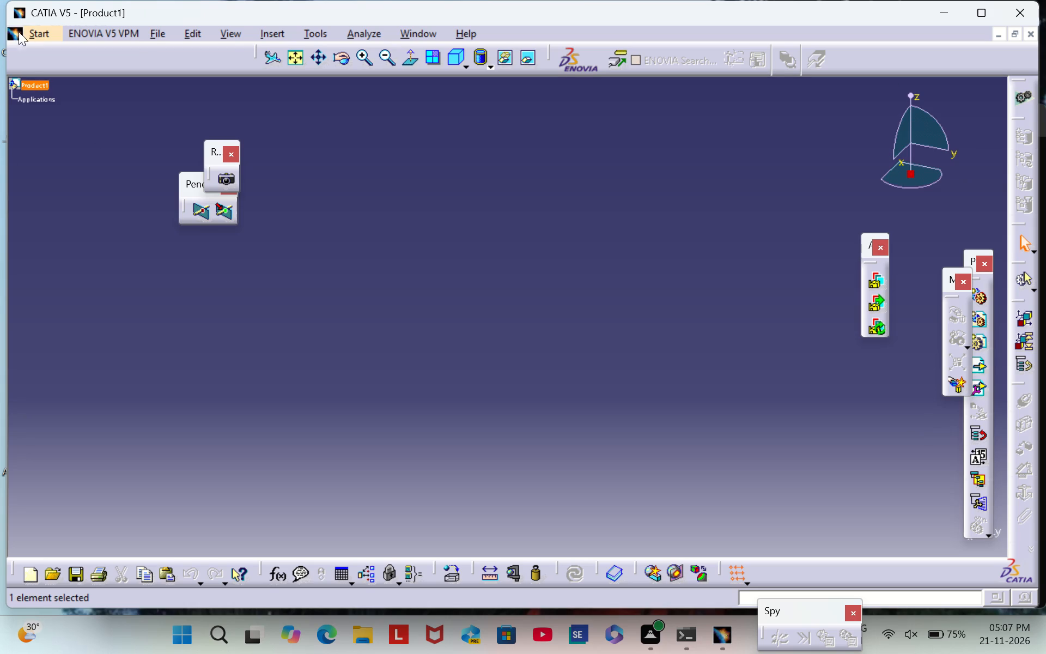
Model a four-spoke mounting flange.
Open the Part Design workbench from the Mechanical Design group to start a new part.
{"action": "left_click", "coordinate": [41, 38]}
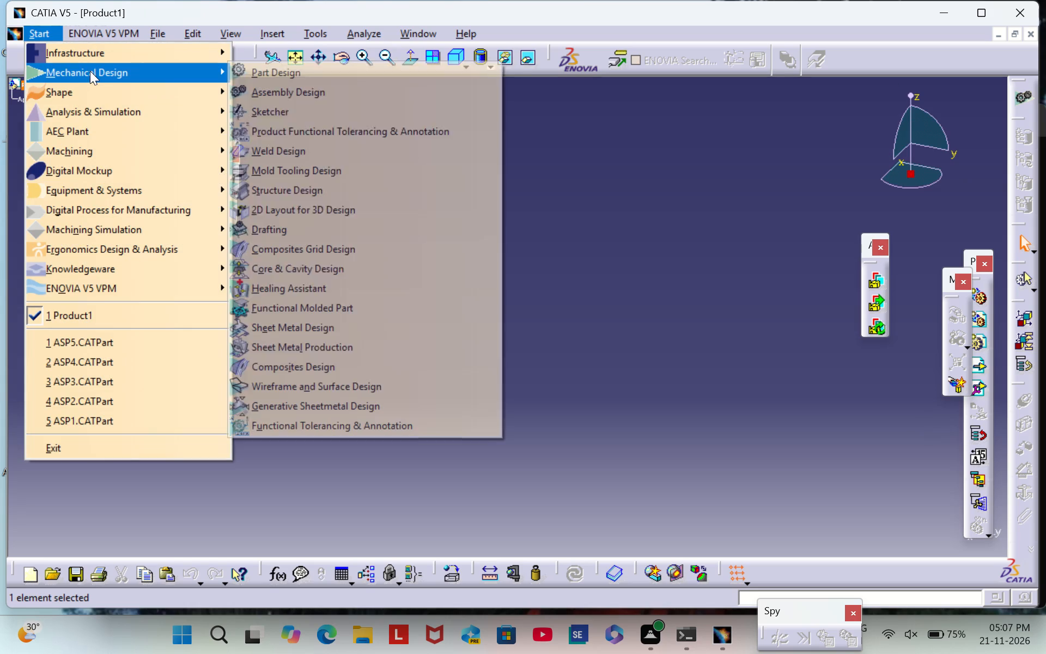
{"action": "left_click", "coordinate": [90, 71]}
{"action": "left_click", "coordinate": [319, 65]}
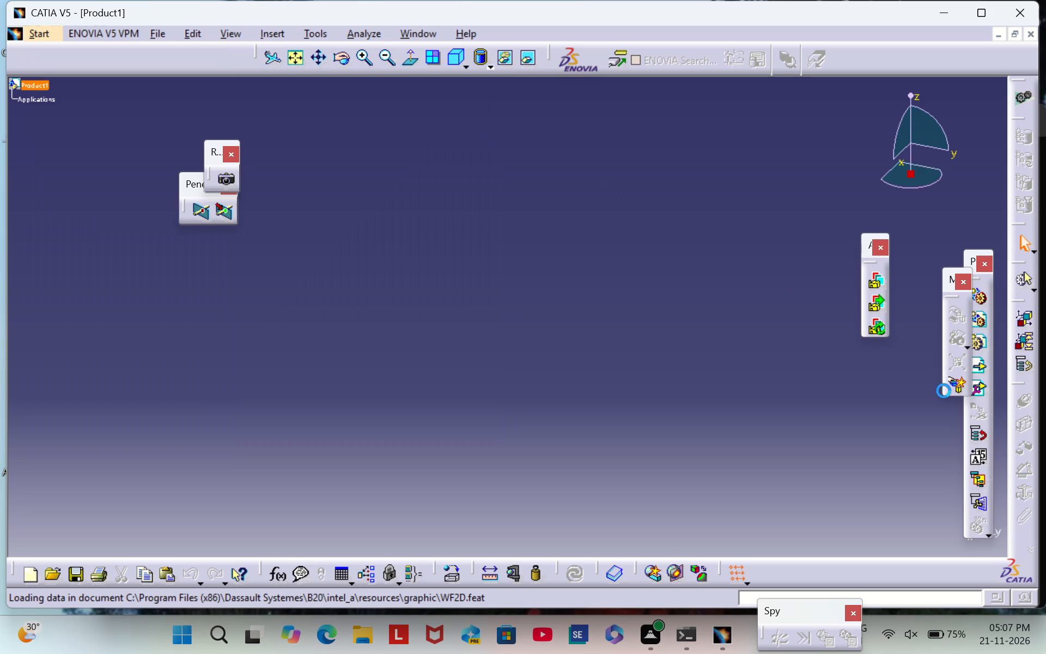
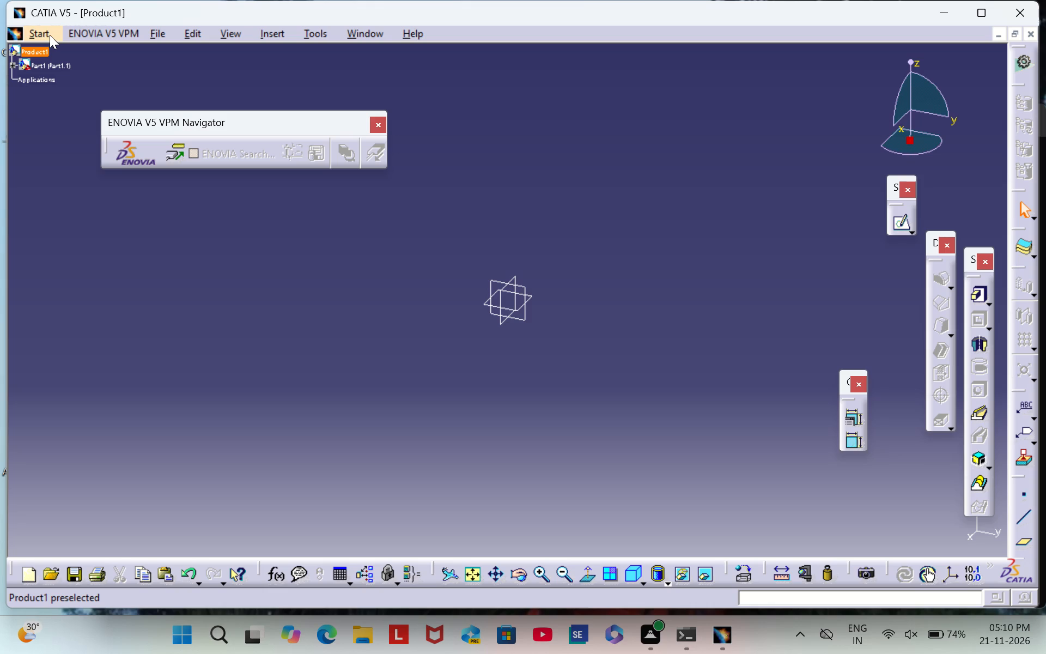
Switch to the Sheet Metal Design workbench from the Mechanical Design group.
{"action": "left_click", "coordinate": [44, 25]}
{"action": "left_click", "coordinate": [41, 26]}
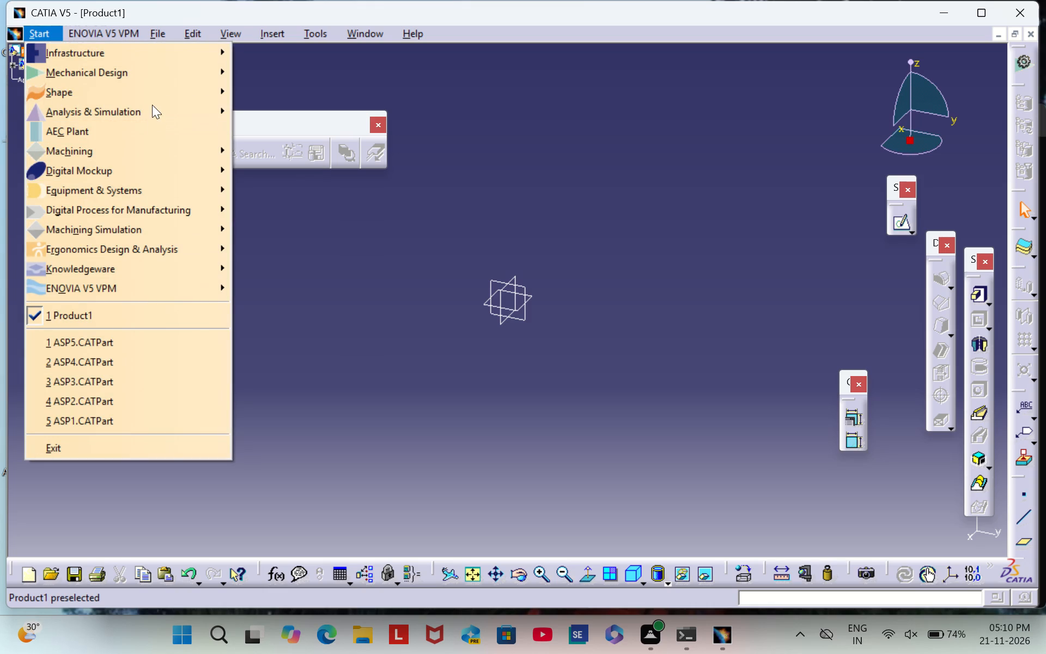
{"action": "left_click", "coordinate": [154, 81]}
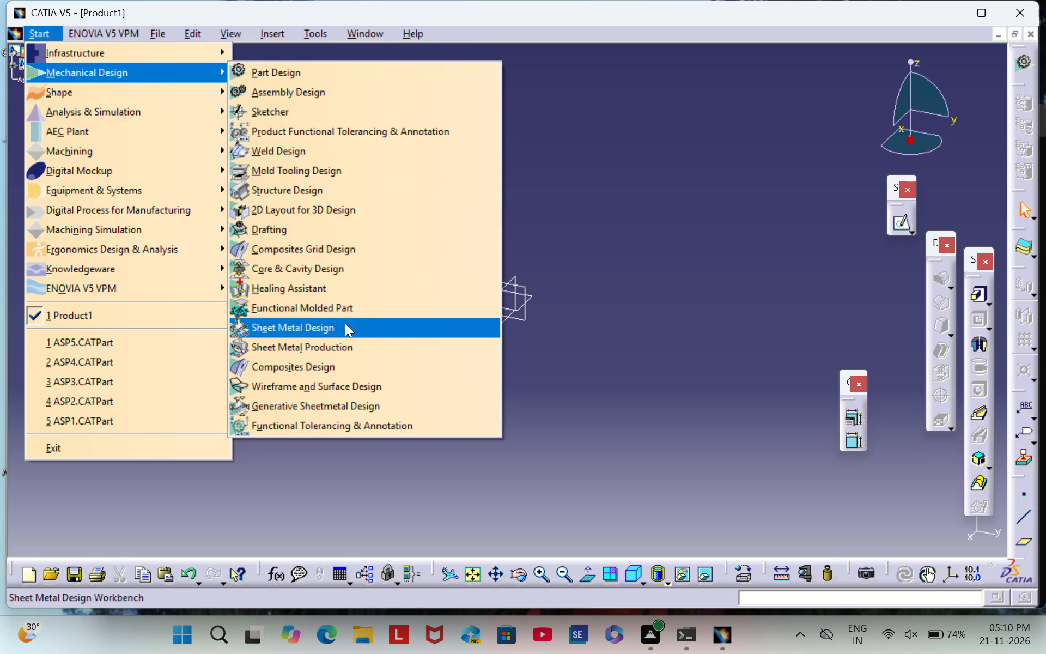
{"action": "left_click", "coordinate": [345, 323]}
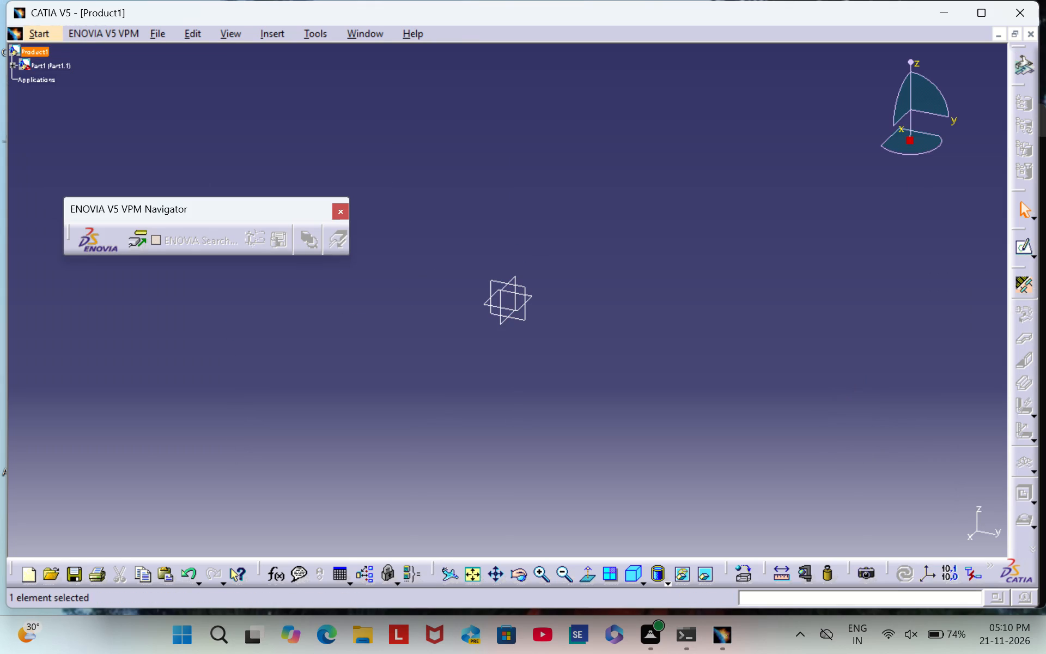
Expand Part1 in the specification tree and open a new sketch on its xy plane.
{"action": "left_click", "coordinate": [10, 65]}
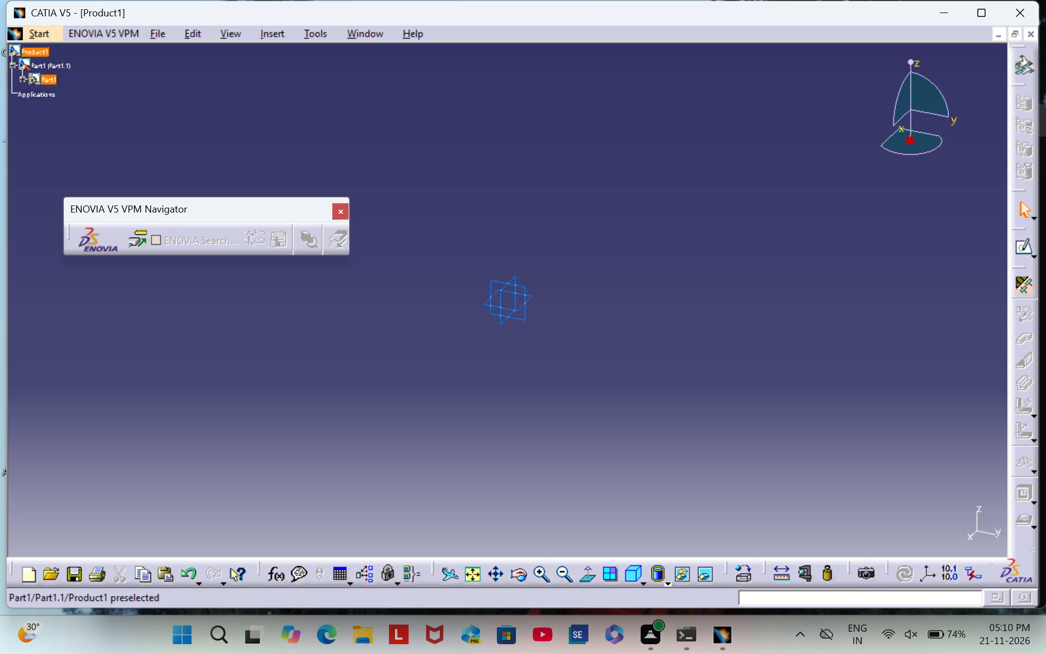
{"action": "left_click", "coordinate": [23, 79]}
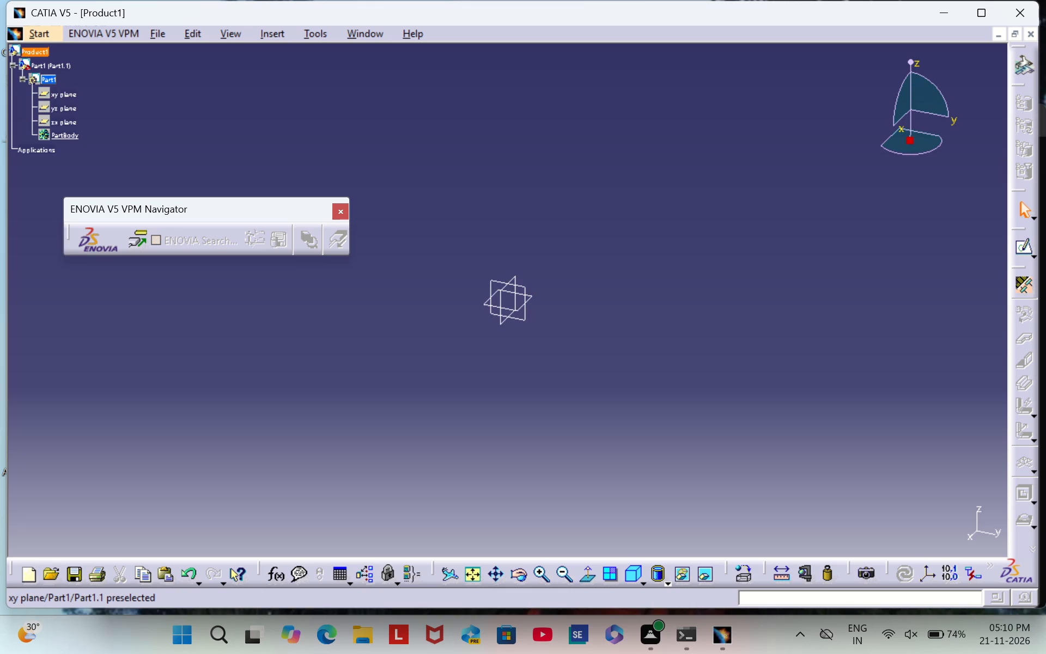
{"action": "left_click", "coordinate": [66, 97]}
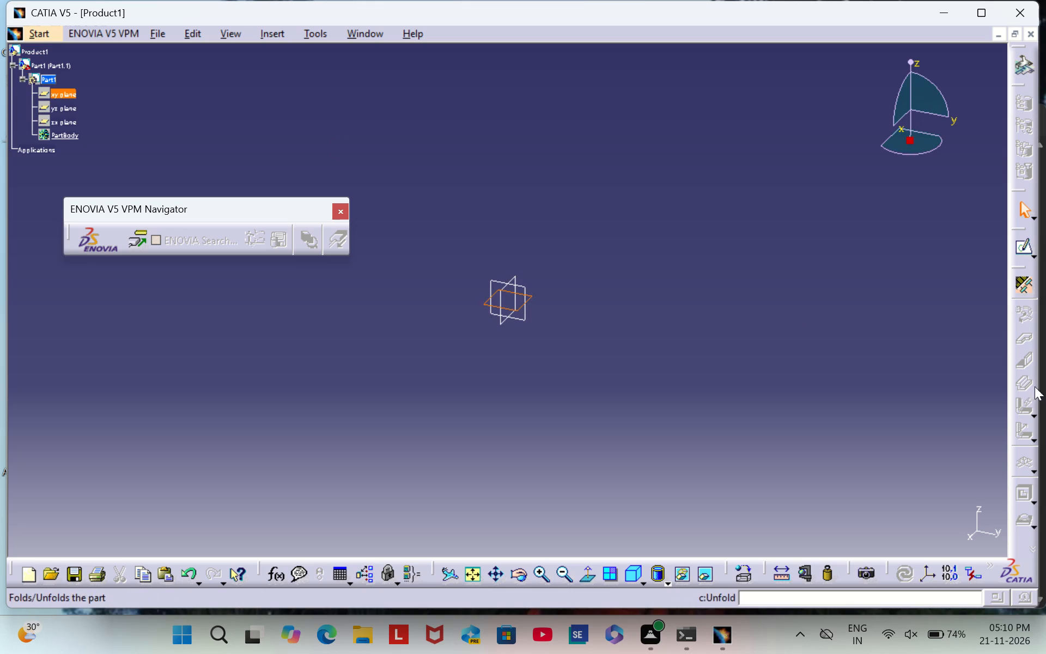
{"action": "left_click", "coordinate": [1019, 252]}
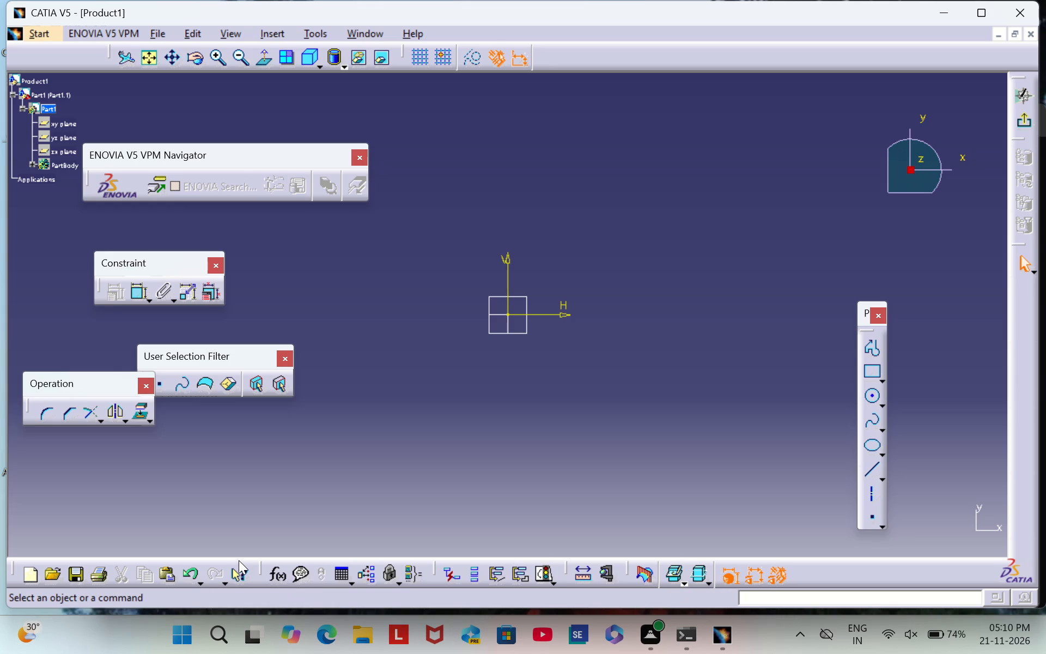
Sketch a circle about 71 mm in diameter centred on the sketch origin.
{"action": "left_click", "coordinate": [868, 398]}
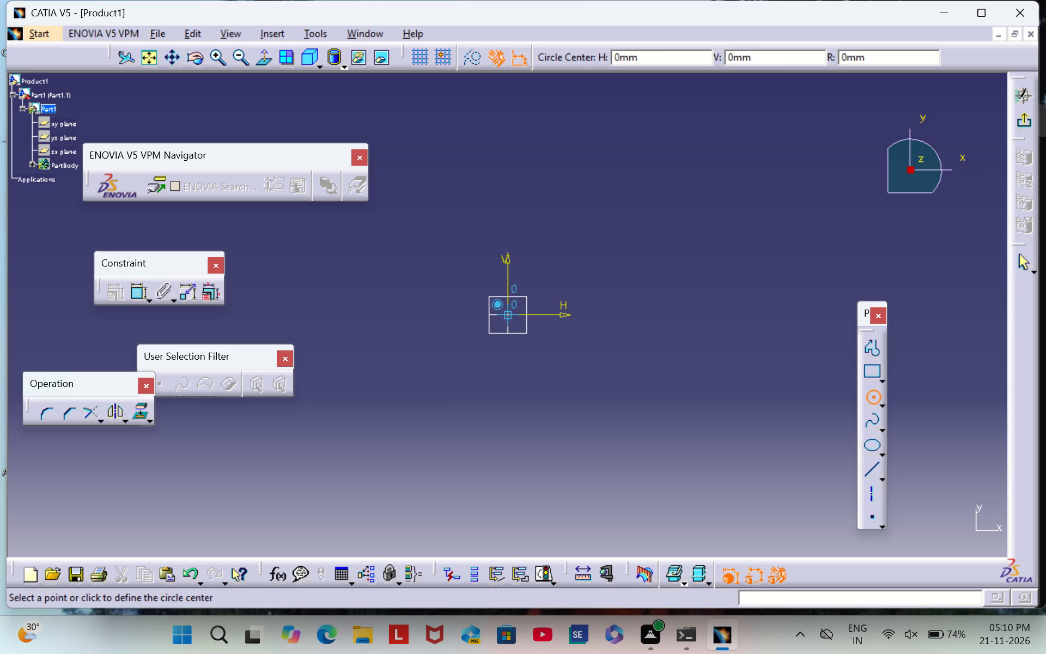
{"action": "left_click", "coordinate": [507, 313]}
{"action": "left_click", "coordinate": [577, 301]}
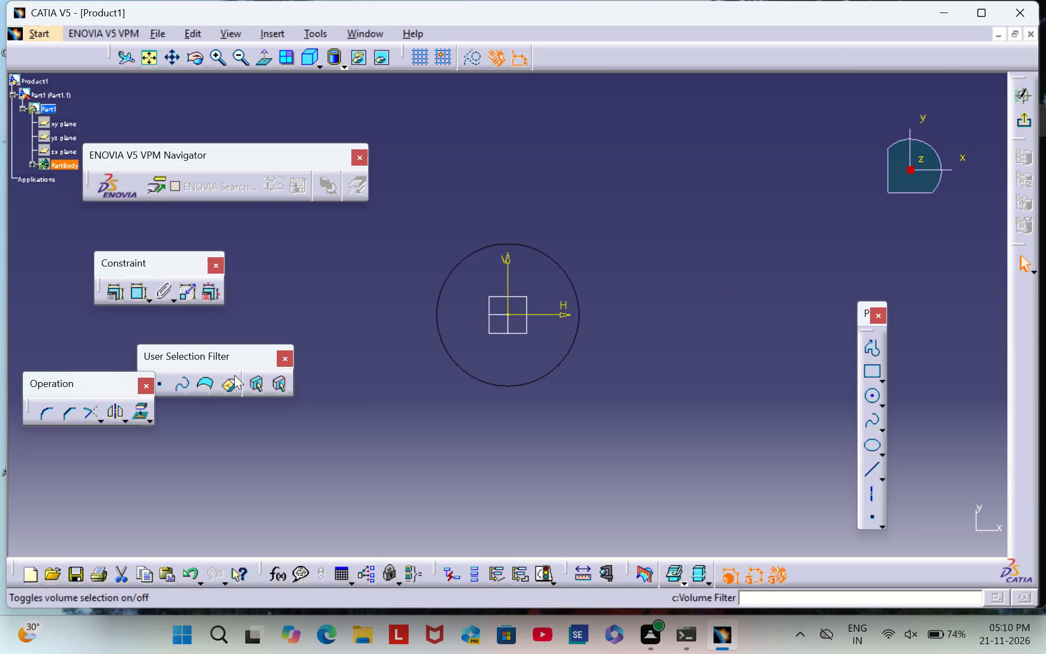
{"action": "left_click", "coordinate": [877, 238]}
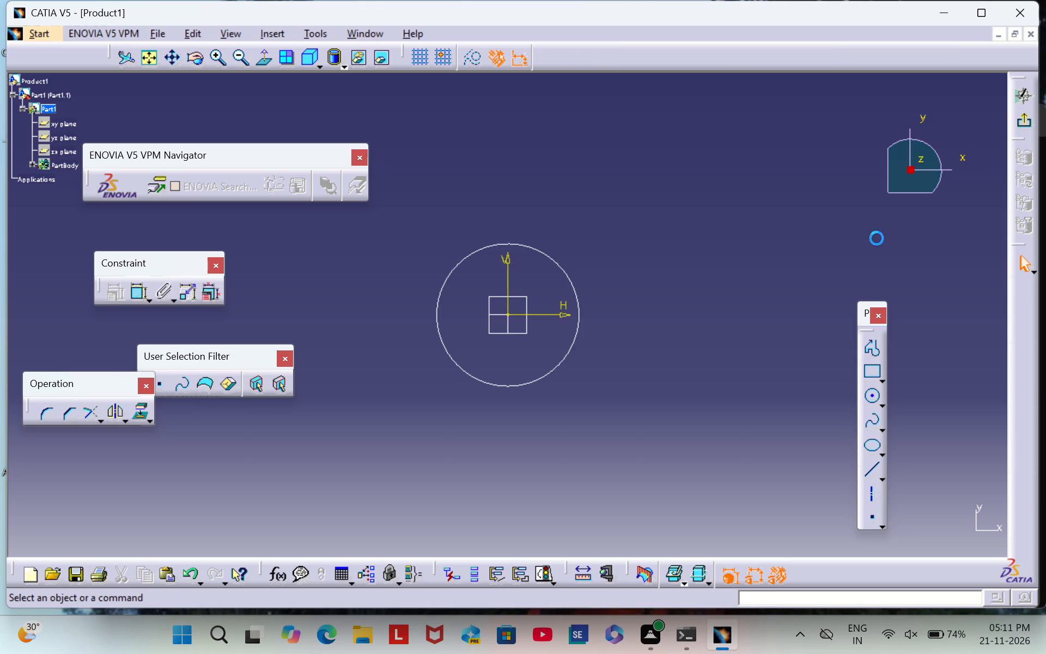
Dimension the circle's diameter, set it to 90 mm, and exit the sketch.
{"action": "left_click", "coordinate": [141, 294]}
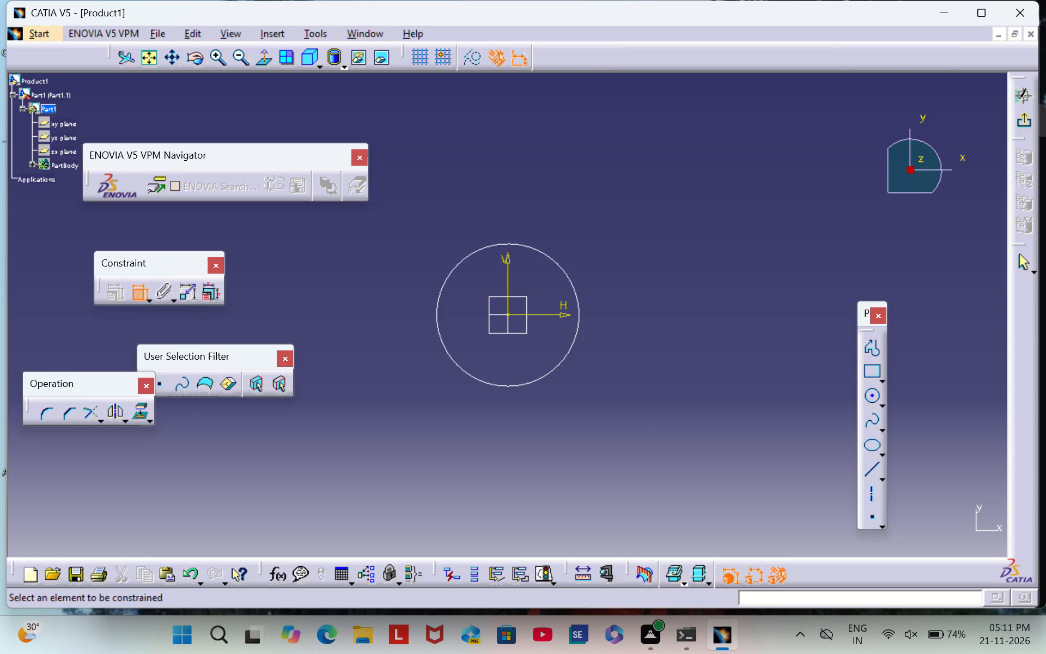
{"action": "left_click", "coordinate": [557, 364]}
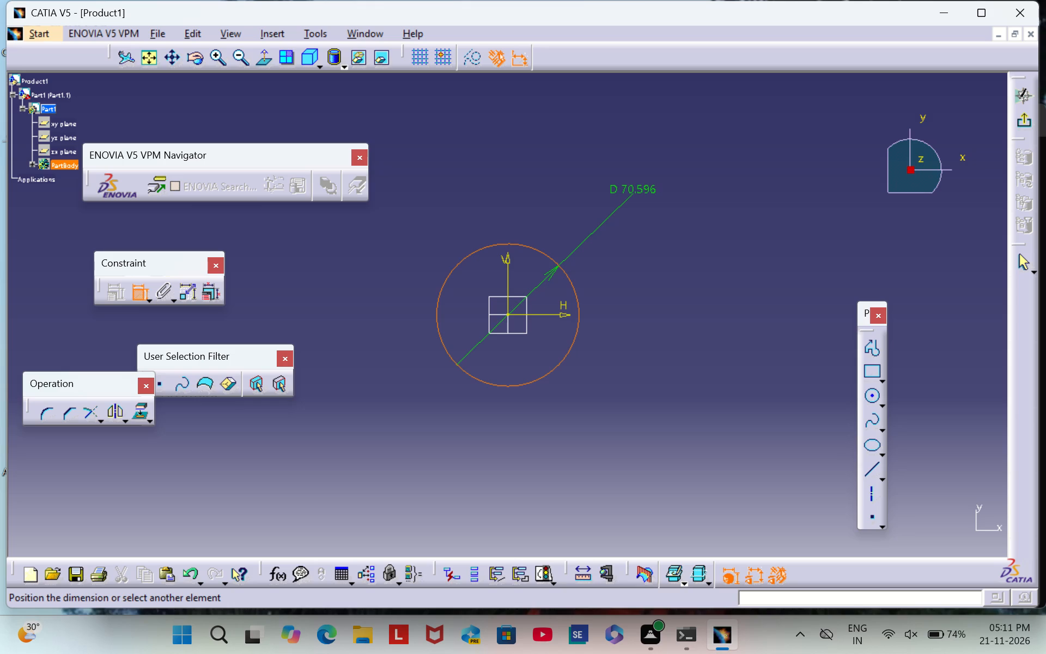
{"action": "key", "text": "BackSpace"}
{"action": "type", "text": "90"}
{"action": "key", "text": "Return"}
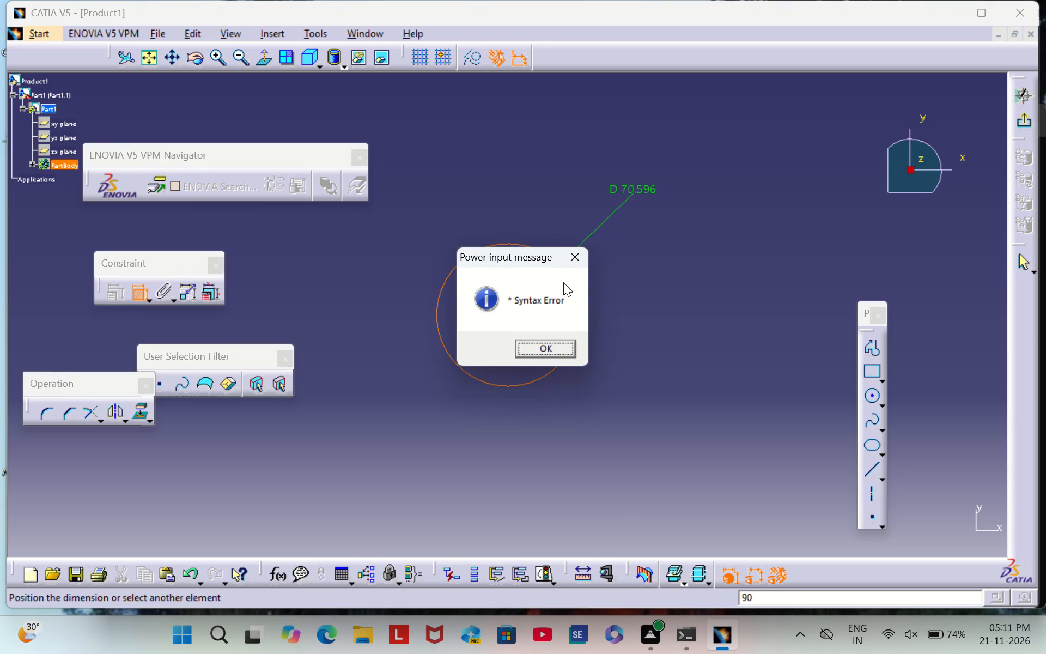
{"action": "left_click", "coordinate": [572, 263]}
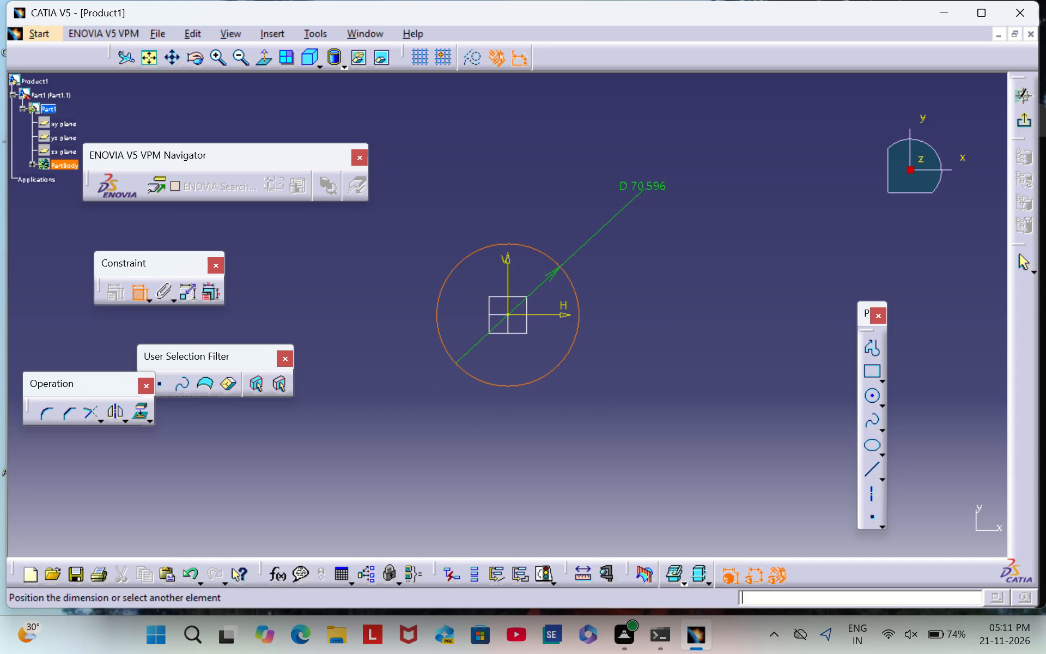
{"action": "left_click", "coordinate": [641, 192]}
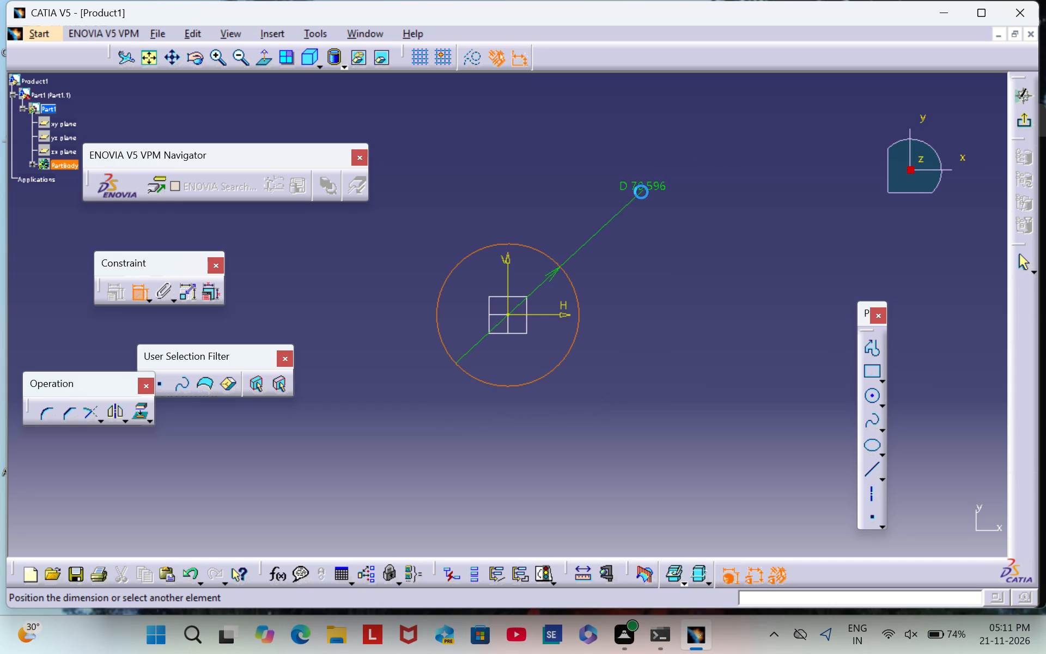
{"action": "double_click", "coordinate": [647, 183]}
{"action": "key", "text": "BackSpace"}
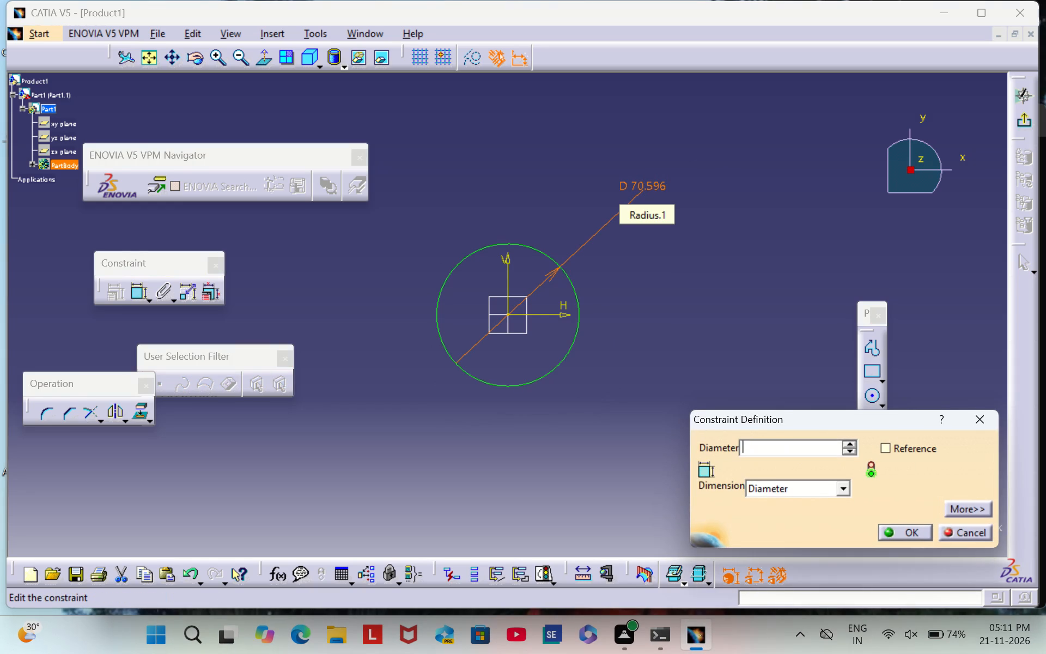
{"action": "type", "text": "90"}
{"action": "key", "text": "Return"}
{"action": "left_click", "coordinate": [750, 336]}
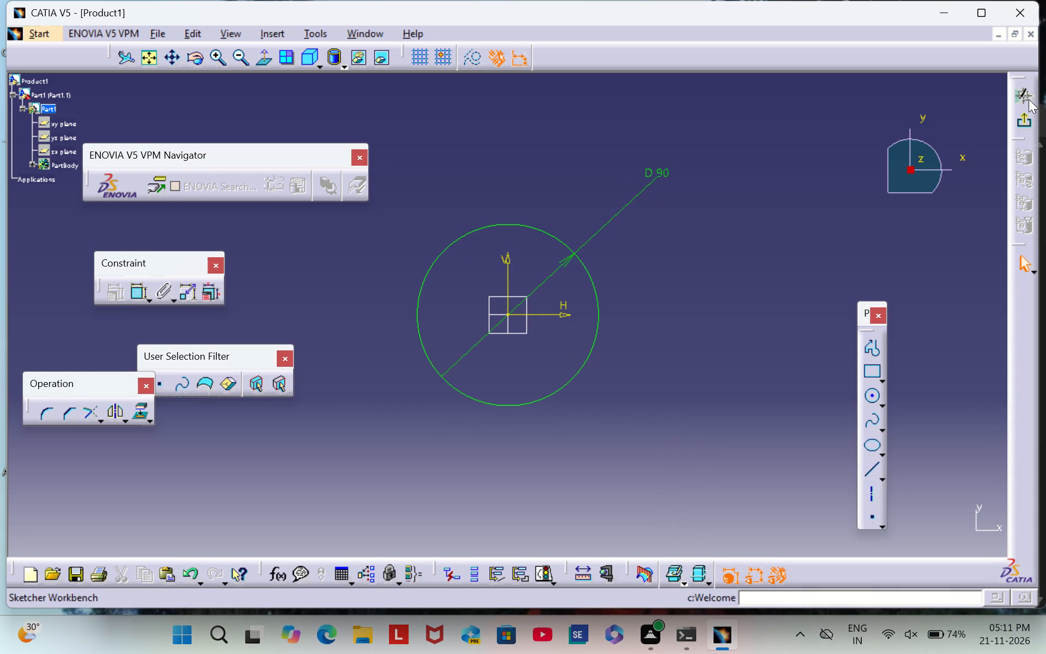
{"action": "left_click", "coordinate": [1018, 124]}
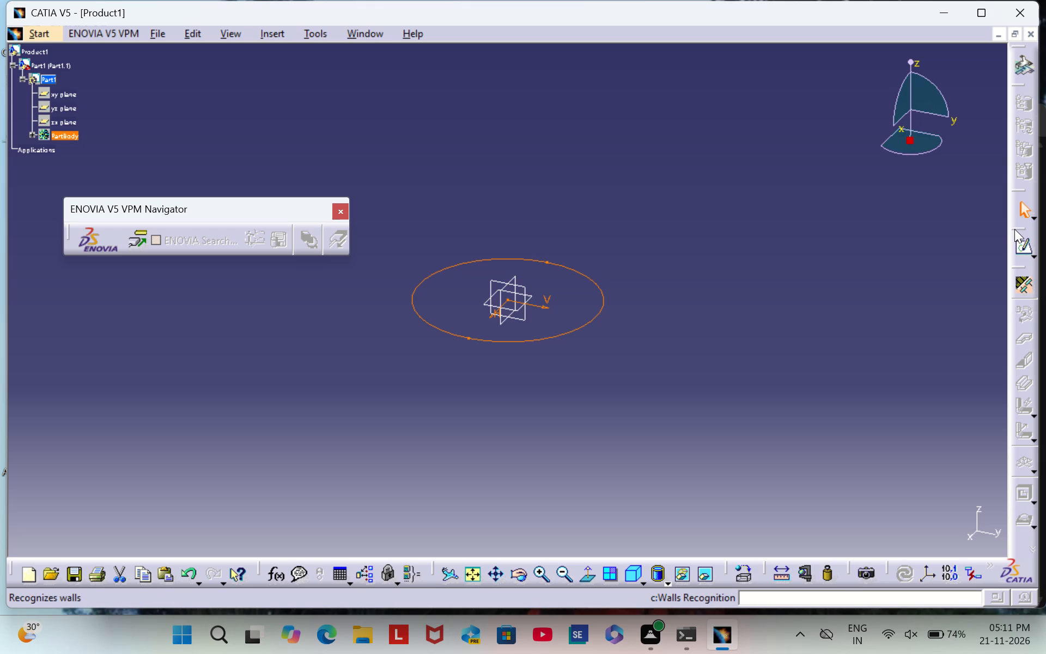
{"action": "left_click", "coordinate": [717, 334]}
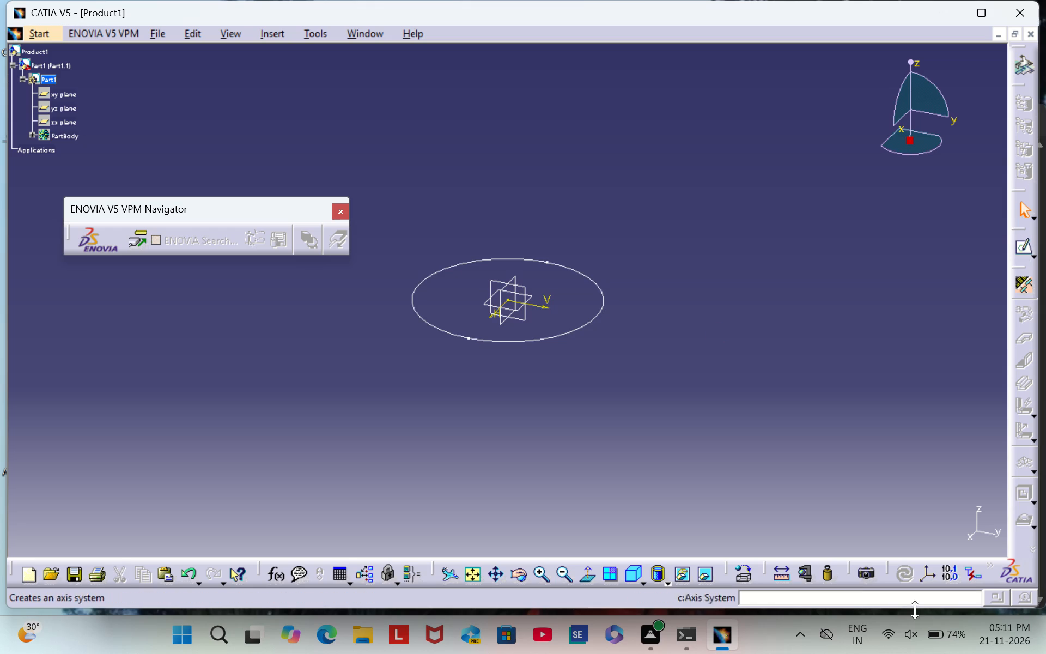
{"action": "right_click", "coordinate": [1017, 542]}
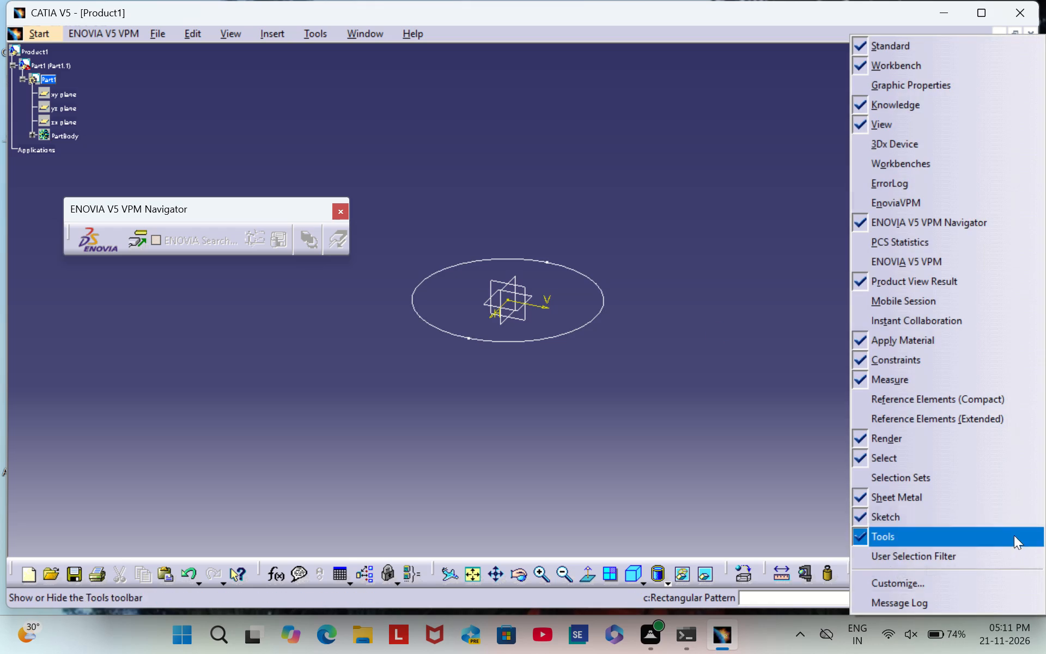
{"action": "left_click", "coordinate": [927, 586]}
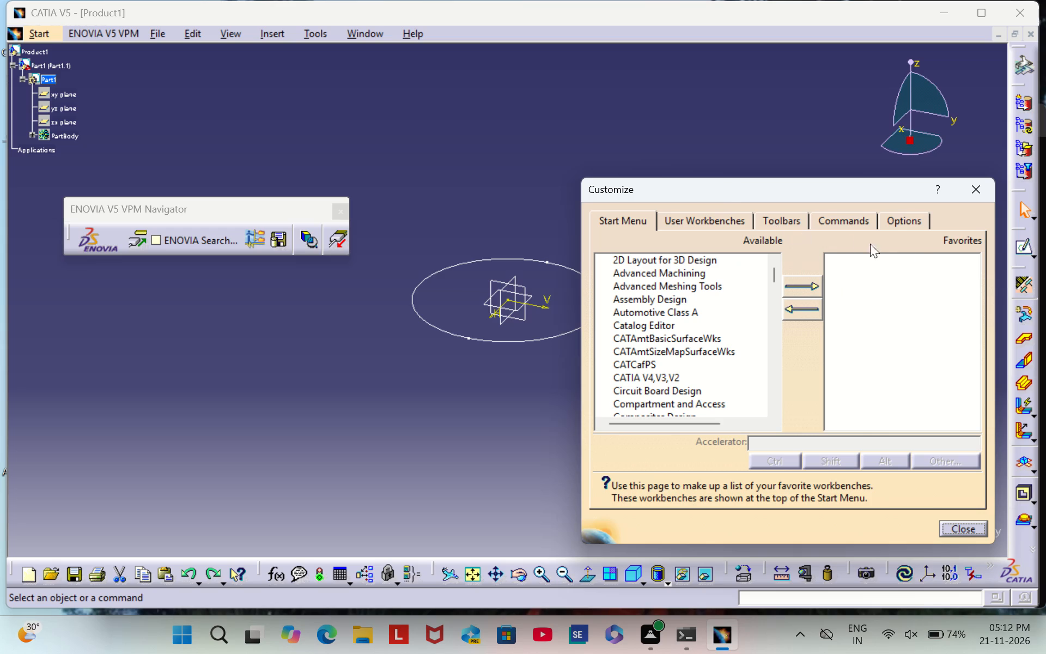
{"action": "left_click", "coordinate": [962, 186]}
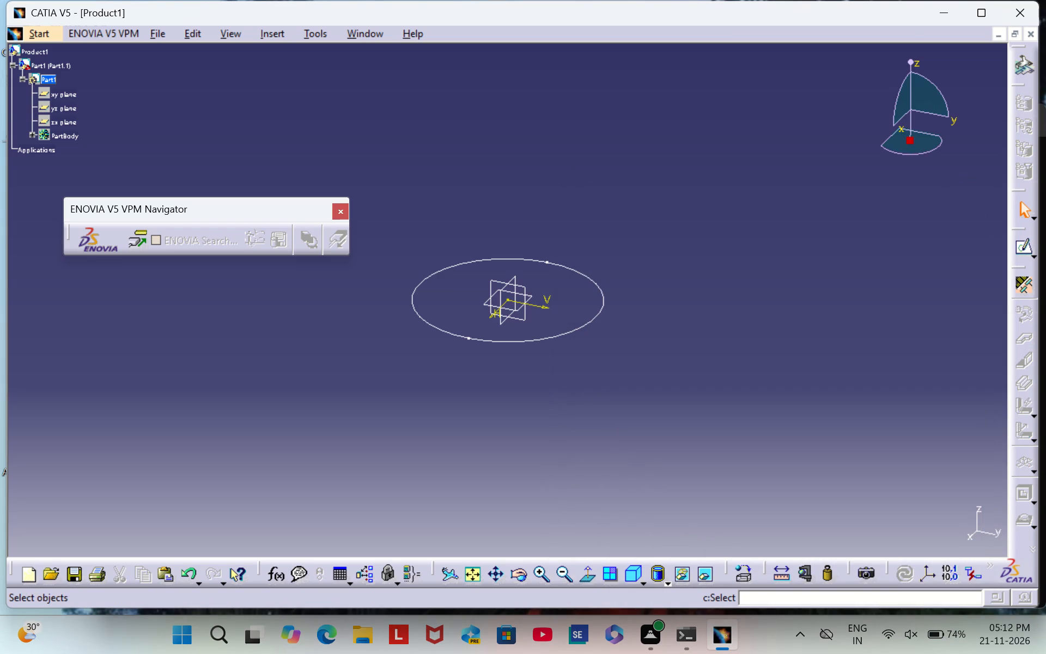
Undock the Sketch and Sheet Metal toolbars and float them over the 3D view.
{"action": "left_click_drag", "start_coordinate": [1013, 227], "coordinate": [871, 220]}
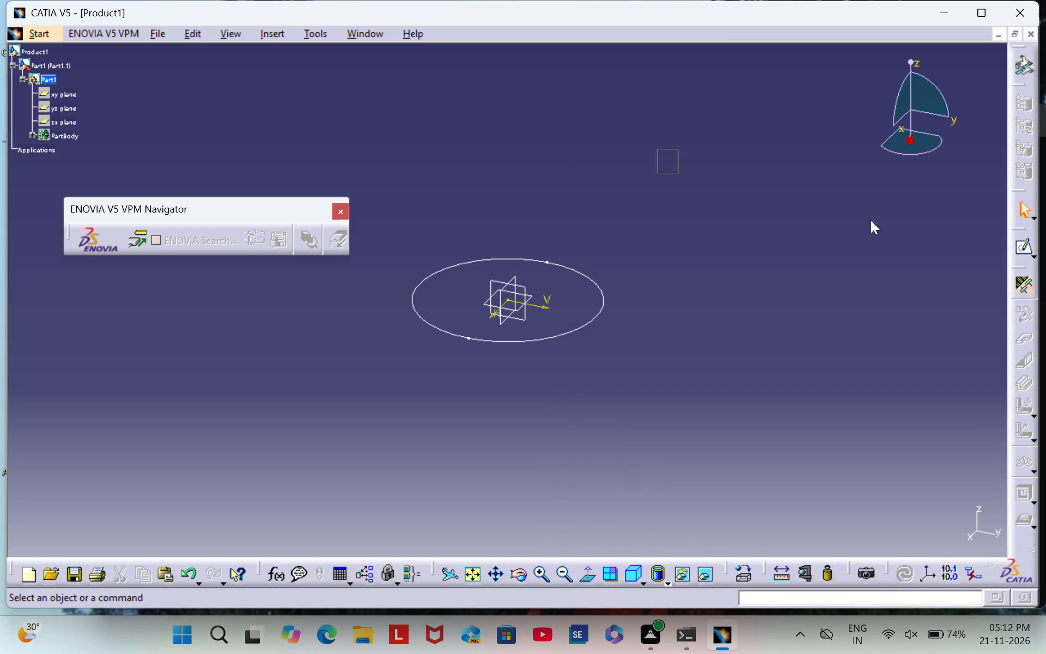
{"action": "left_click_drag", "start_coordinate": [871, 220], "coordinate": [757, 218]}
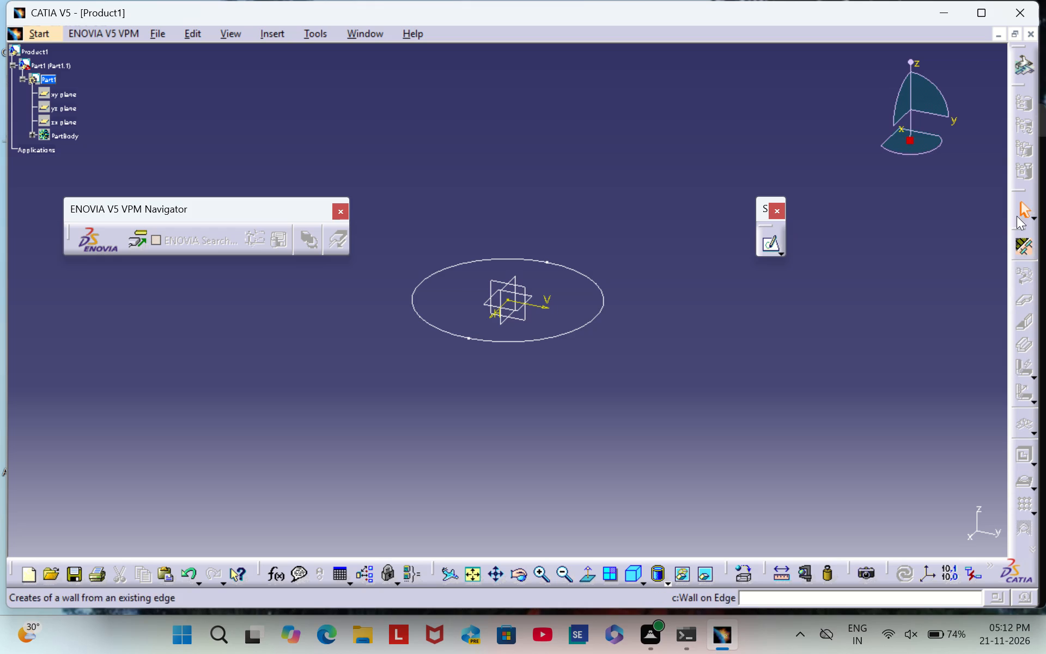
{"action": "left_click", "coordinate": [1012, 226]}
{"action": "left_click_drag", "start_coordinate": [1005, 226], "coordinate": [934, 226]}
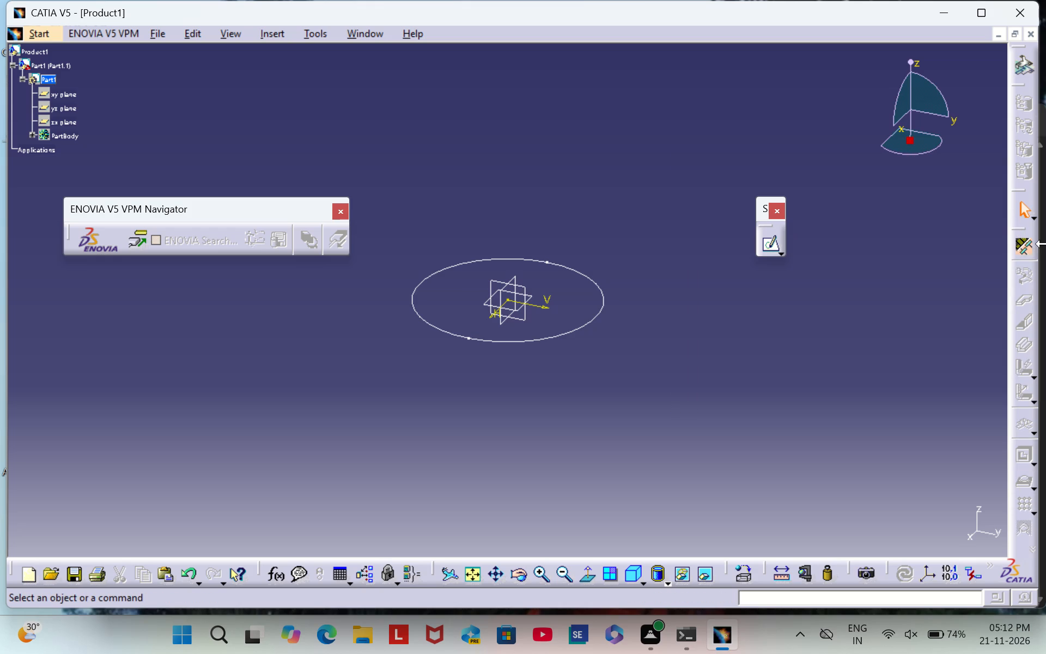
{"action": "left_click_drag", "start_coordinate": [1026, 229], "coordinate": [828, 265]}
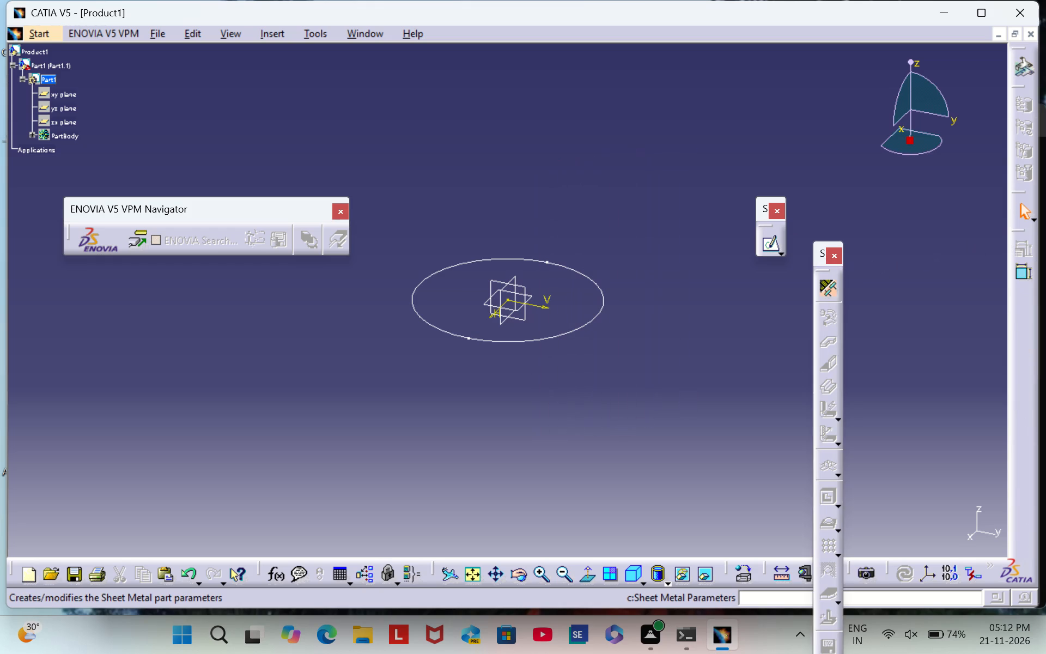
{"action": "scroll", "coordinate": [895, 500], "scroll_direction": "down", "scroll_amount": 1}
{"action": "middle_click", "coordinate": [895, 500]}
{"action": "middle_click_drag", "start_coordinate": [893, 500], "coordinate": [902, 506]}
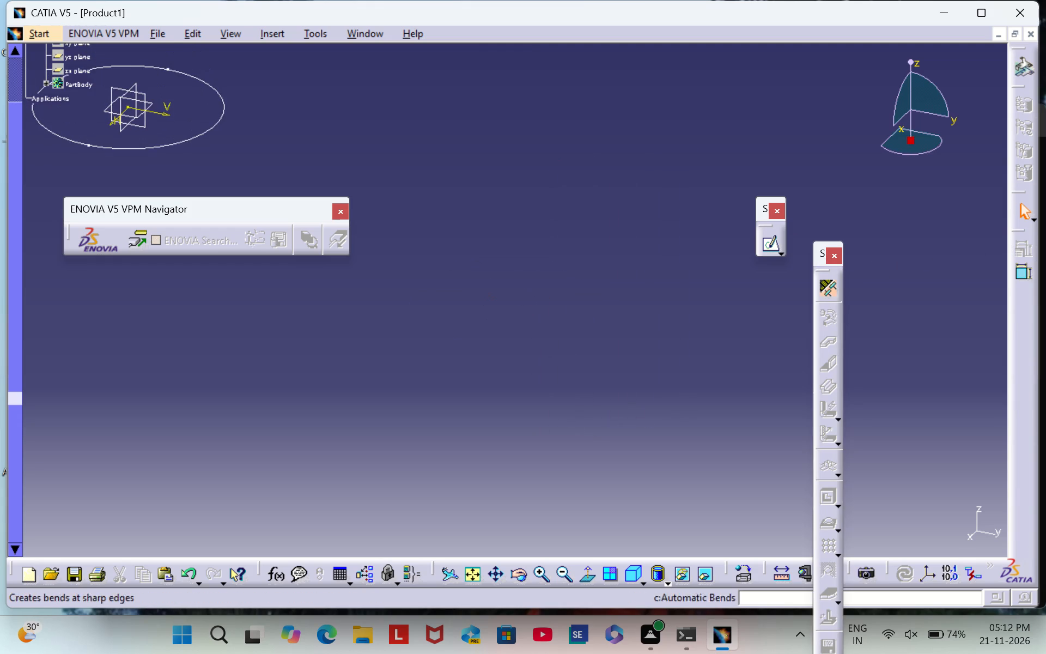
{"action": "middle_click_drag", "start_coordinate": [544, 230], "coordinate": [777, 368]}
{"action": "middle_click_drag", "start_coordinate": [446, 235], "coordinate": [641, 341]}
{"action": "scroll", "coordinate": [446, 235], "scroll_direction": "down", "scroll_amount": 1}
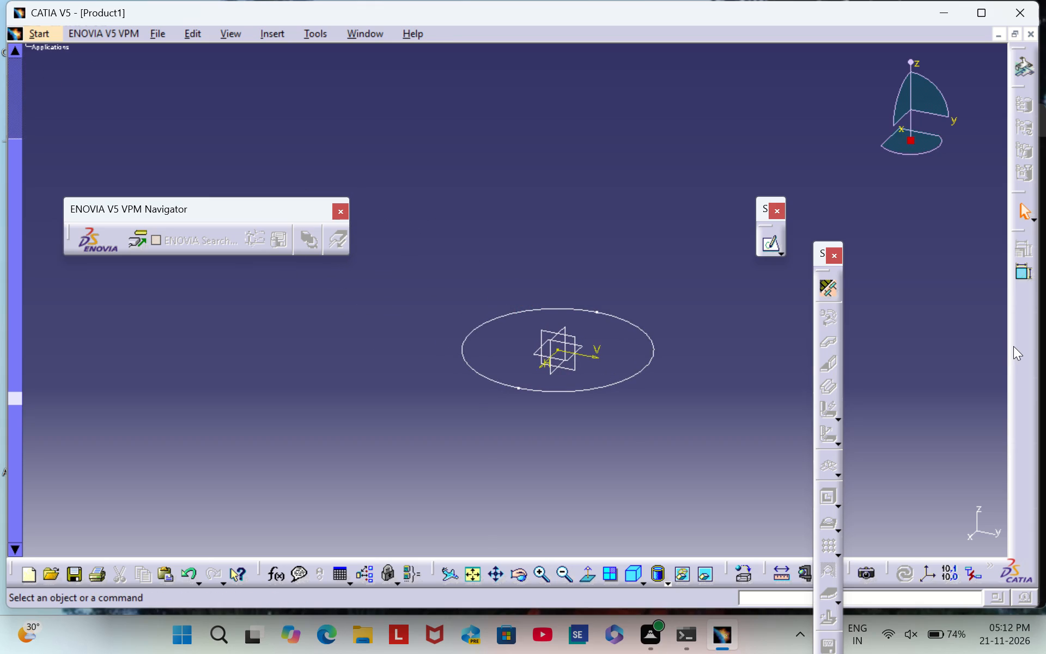
Restore the default contents and positions of all toolbars in the Customize settings.
{"action": "right_click", "coordinate": [1015, 346]}
{"action": "left_click", "coordinate": [924, 583]}
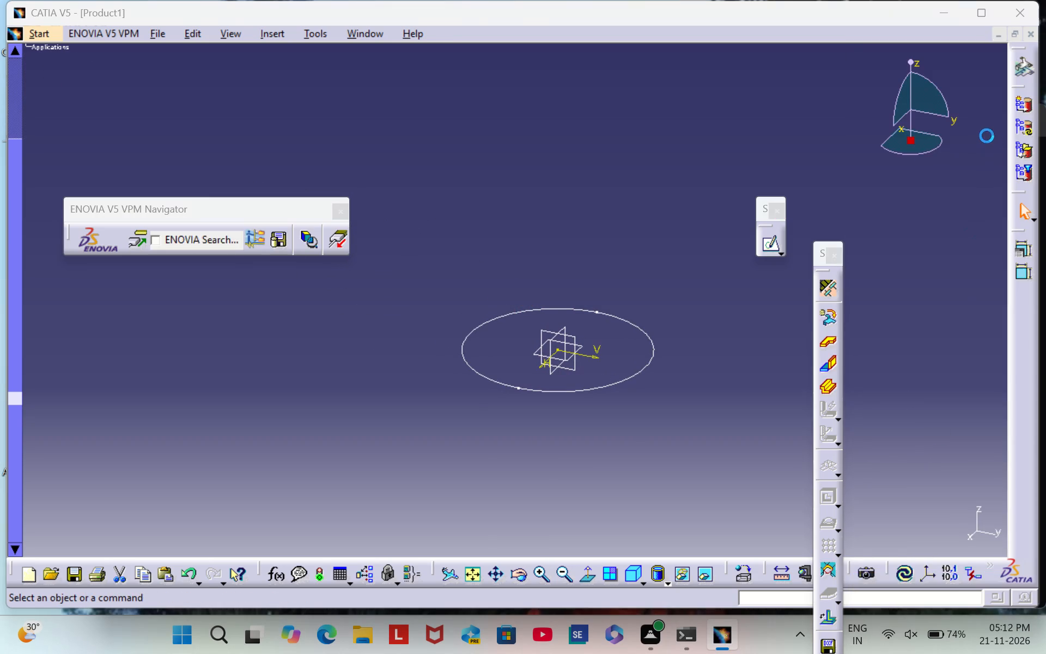
{"action": "left_click", "coordinate": [794, 214]}
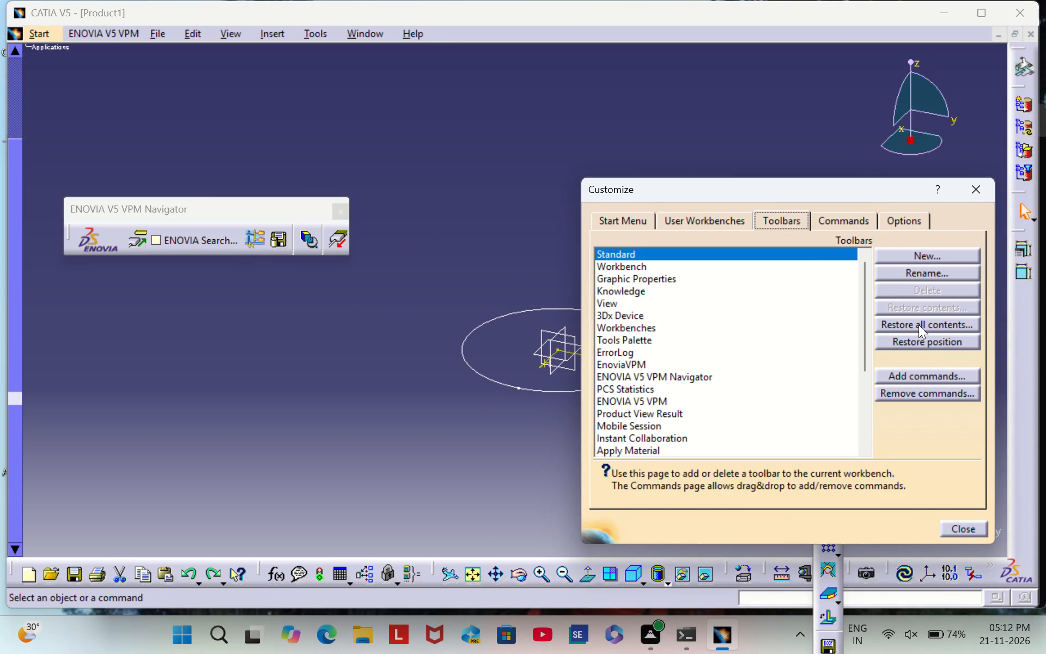
{"action": "left_click", "coordinate": [919, 325]}
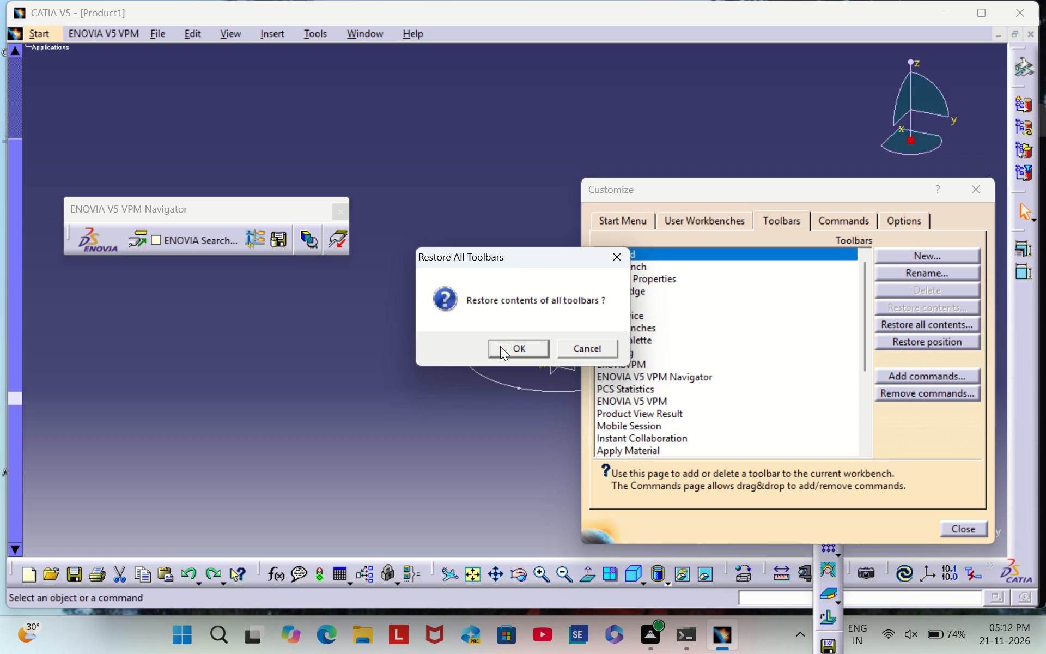
{"action": "left_click", "coordinate": [501, 347]}
{"action": "left_click", "coordinate": [929, 341]}
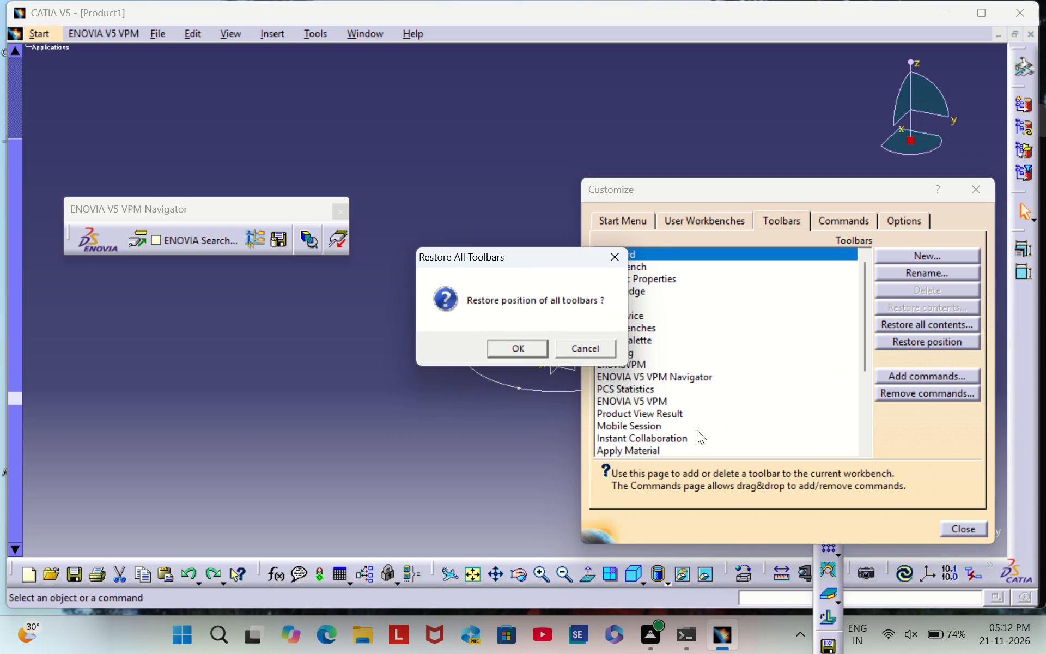
{"action": "left_click", "coordinate": [516, 351]}
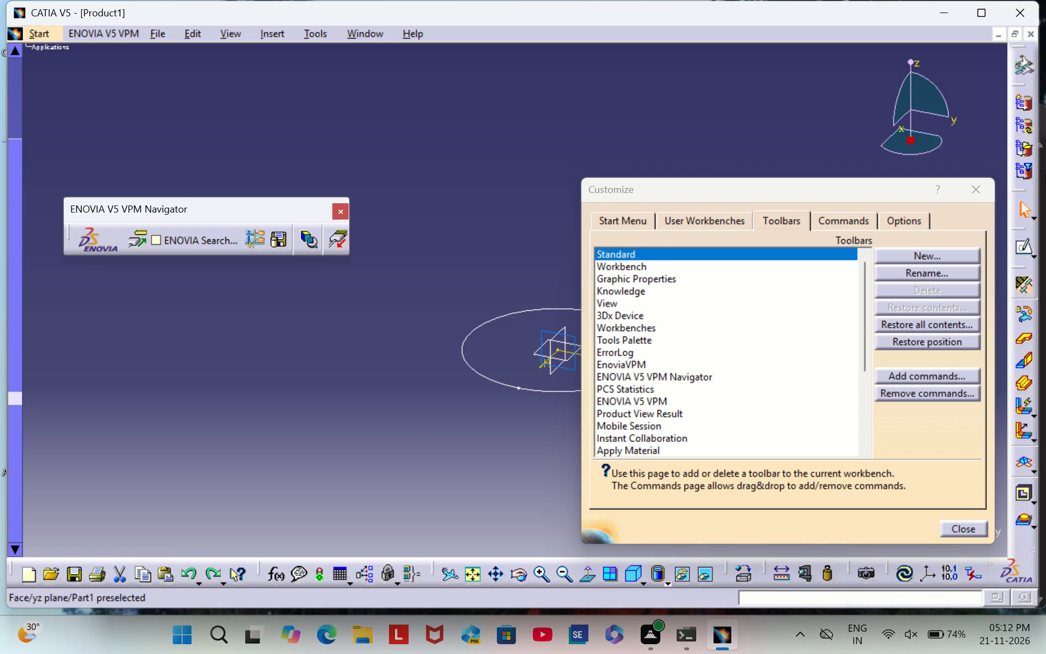
{"action": "left_click", "coordinate": [967, 191]}
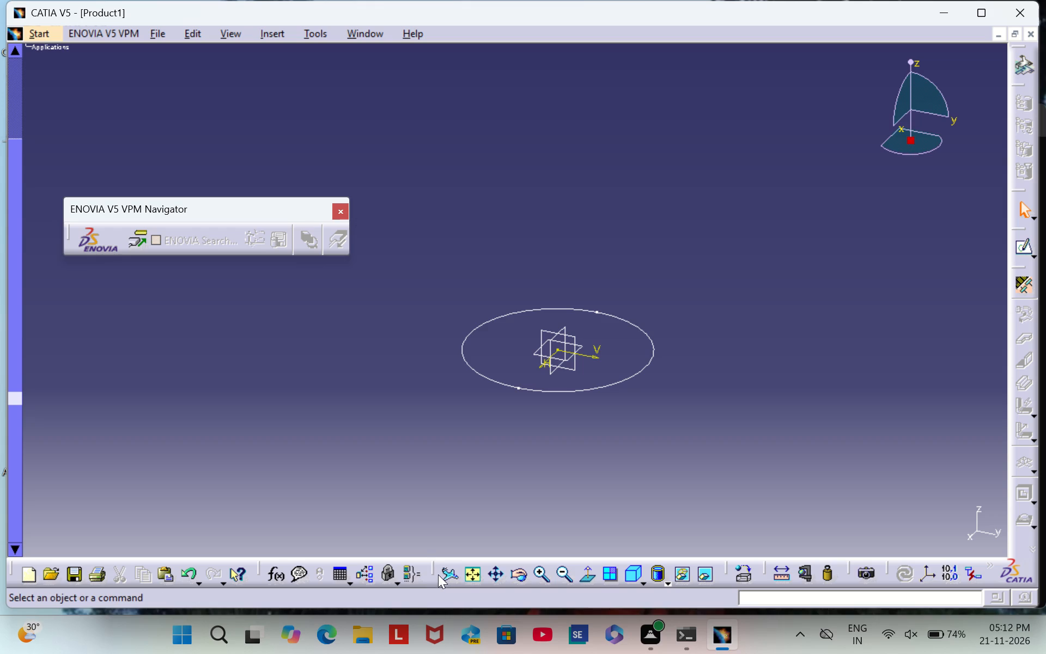
Undock the View toolbar and float it over the 3D view.
{"action": "left_click_drag", "start_coordinate": [438, 572], "coordinate": [313, 410]}
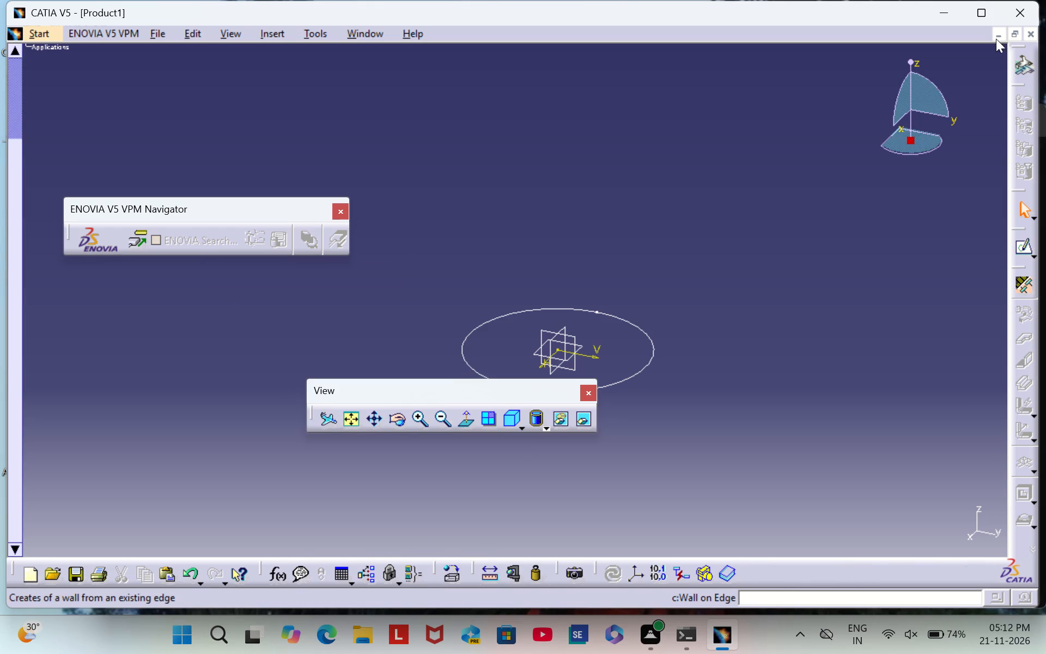
Exit CATIA V5 without saving the changes to Product1.
{"action": "left_click", "coordinate": [1017, 14]}
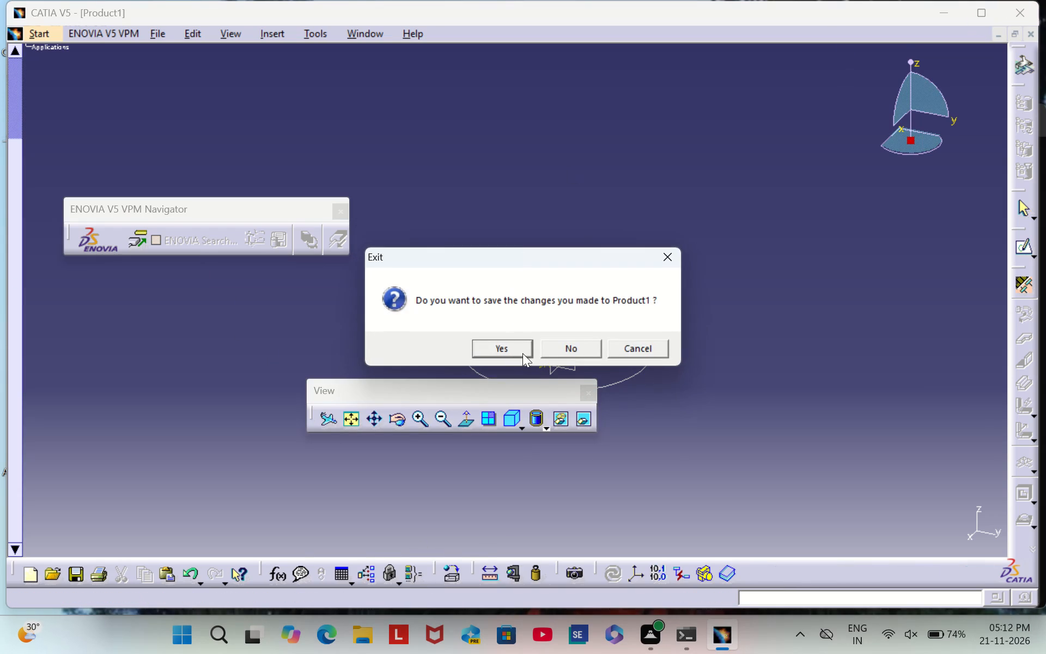
{"action": "left_click", "coordinate": [557, 355]}
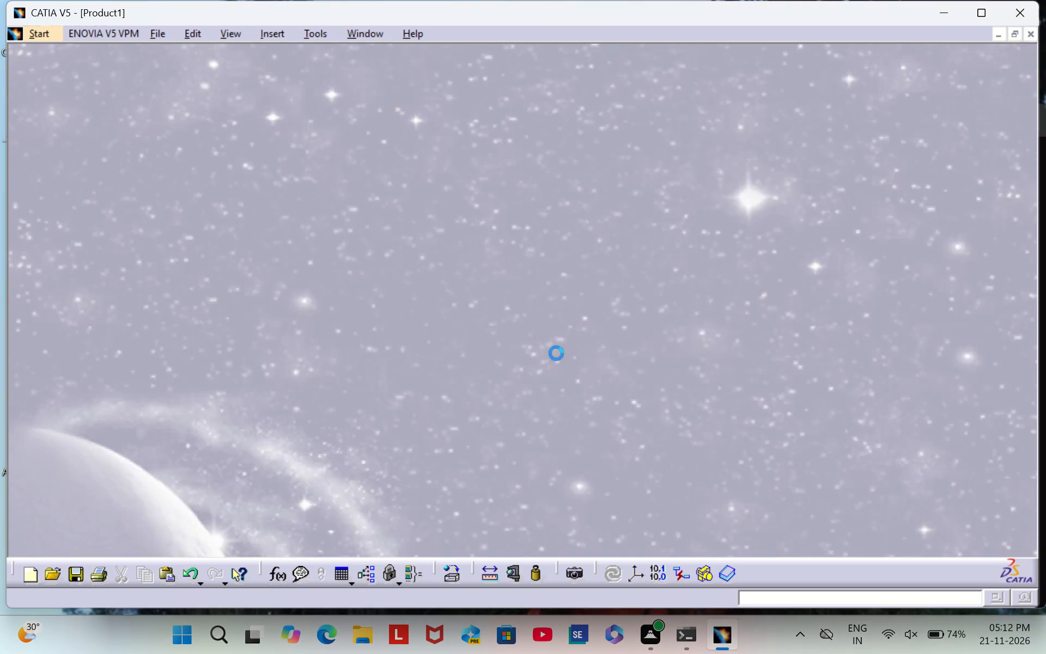
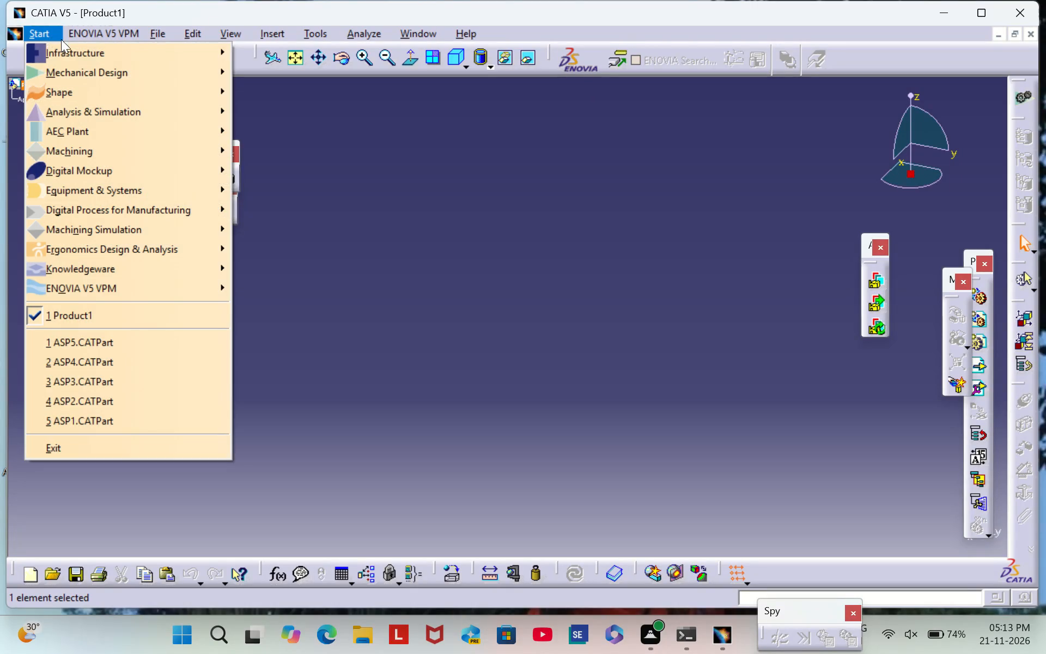
Start a new part in the Wireframe and Surface Design workbench.
{"action": "left_click", "coordinate": [88, 72]}
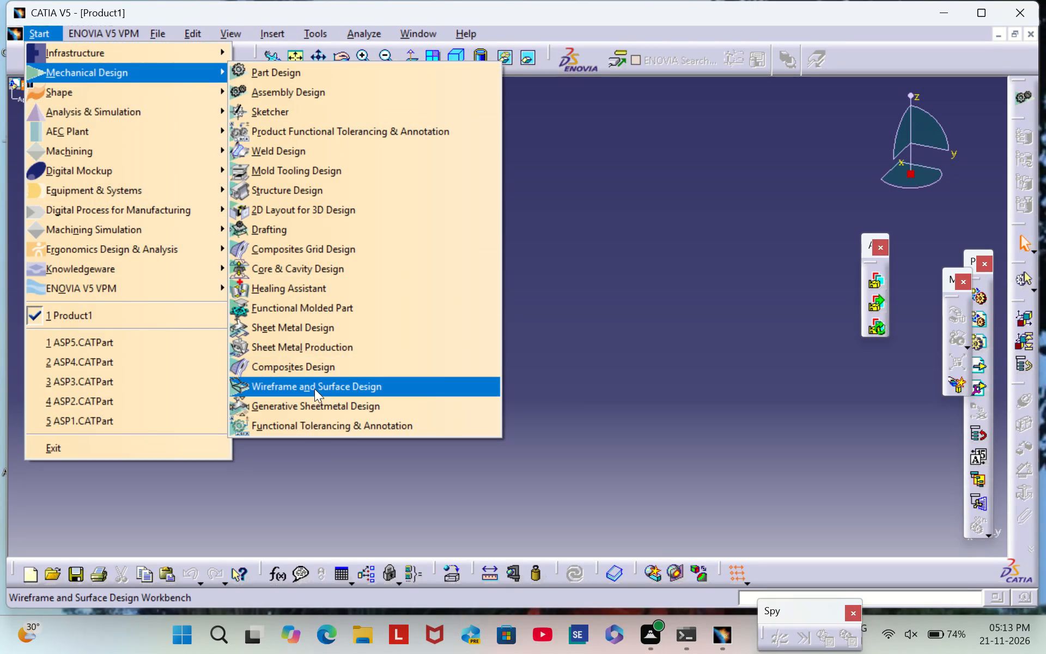
{"action": "left_click", "coordinate": [314, 390]}
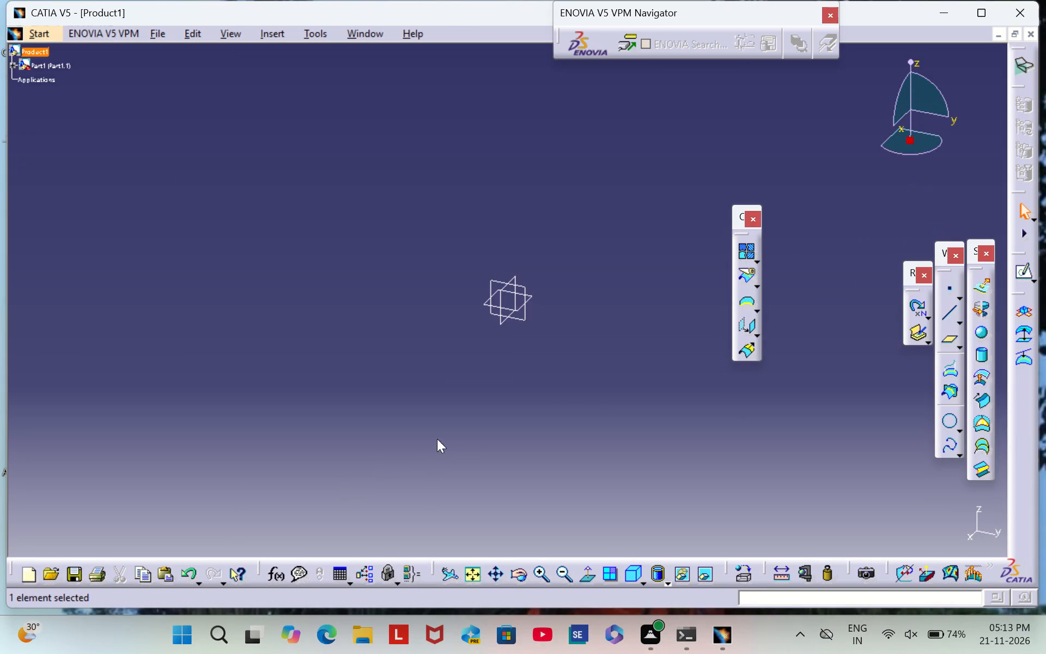
Open a sketch on the xy plane and draw a circle about 120 mm in diameter centred on the origin.
{"action": "left_click", "coordinate": [532, 295]}
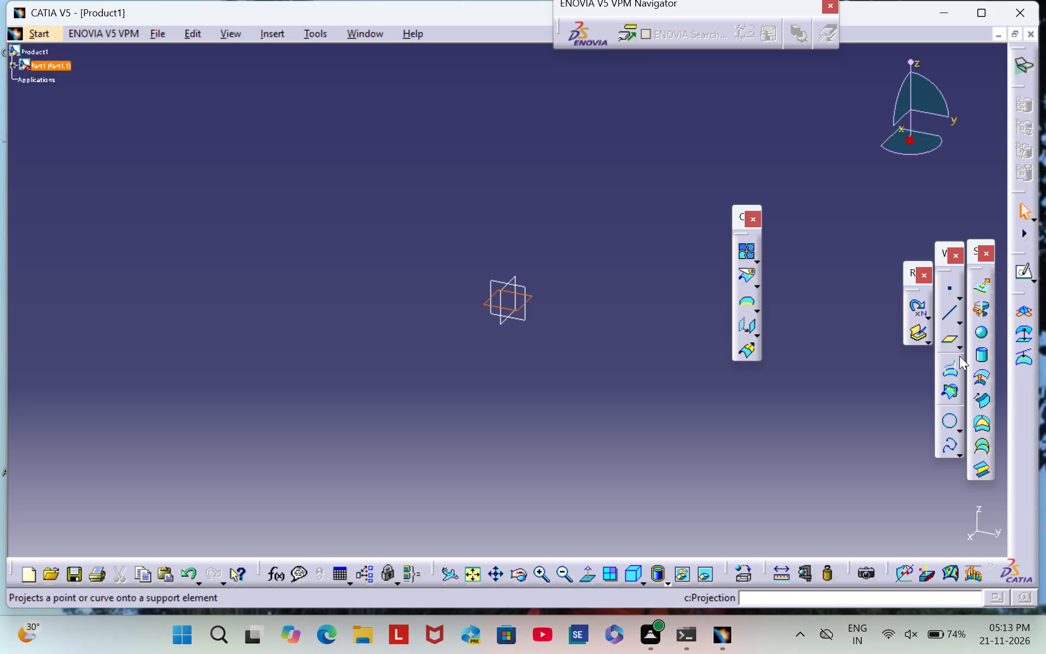
{"action": "left_click", "coordinate": [1017, 268]}
{"action": "left_click", "coordinate": [871, 399]}
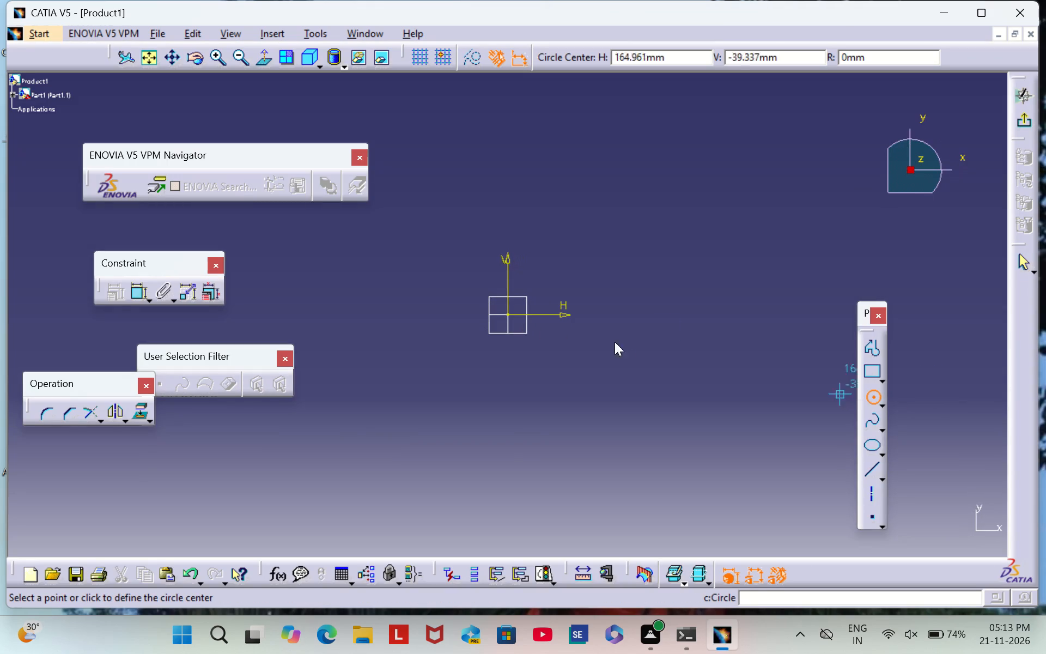
{"action": "left_click", "coordinate": [506, 313]}
{"action": "left_click", "coordinate": [625, 280]}
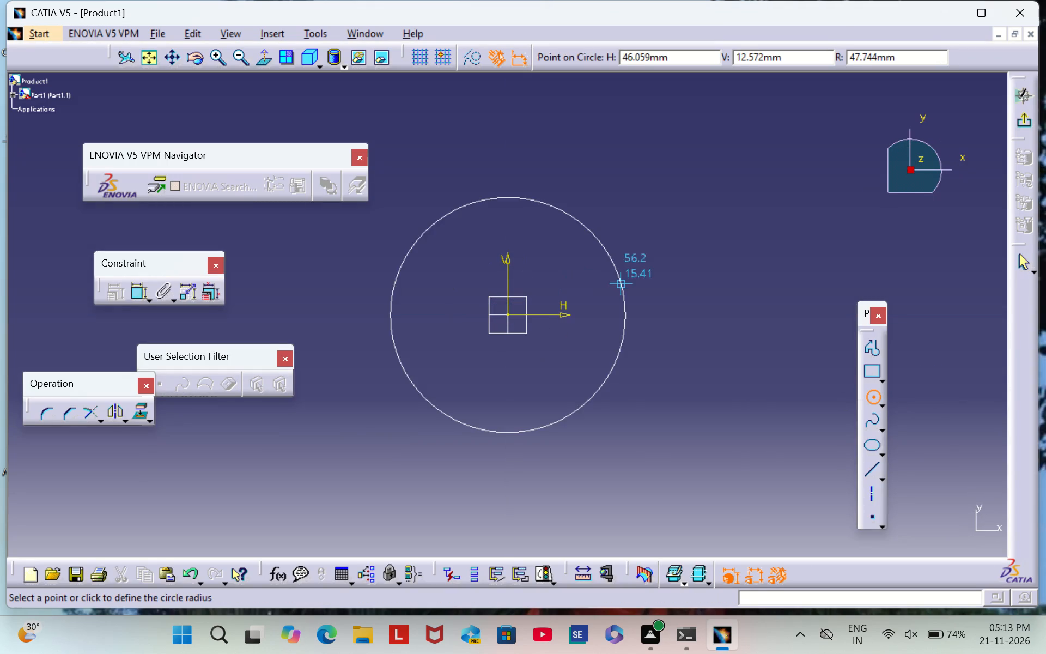
Dimension the circle's diameter, set it to 90 mm, and exit the sketch.
{"action": "left_click", "coordinate": [138, 300]}
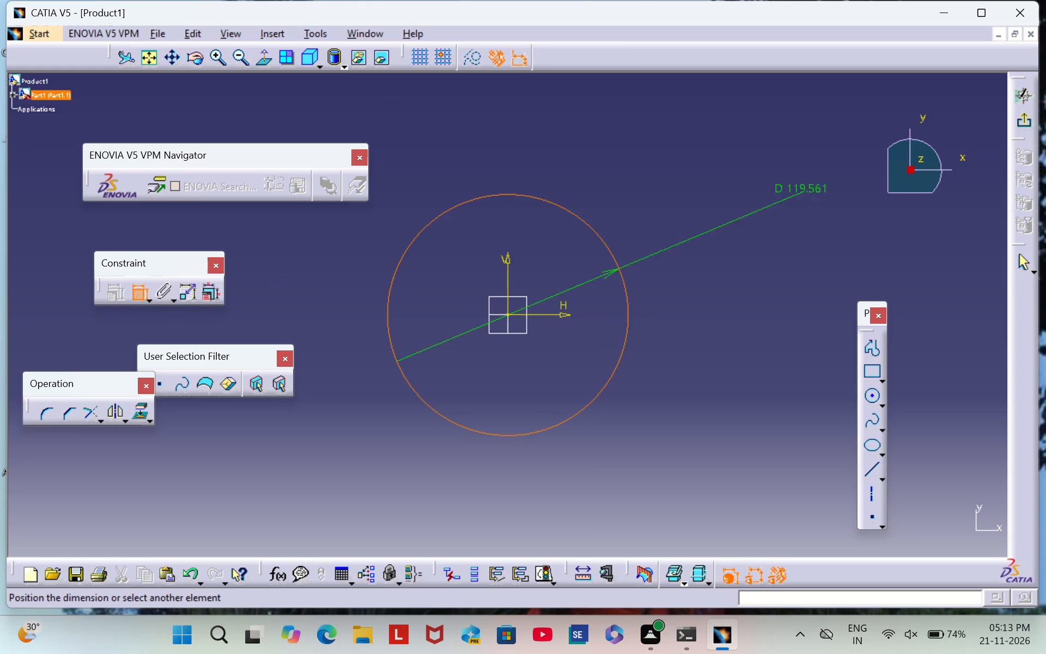
{"action": "left_click", "coordinate": [630, 161]}
{"action": "double_click", "coordinate": [635, 153]}
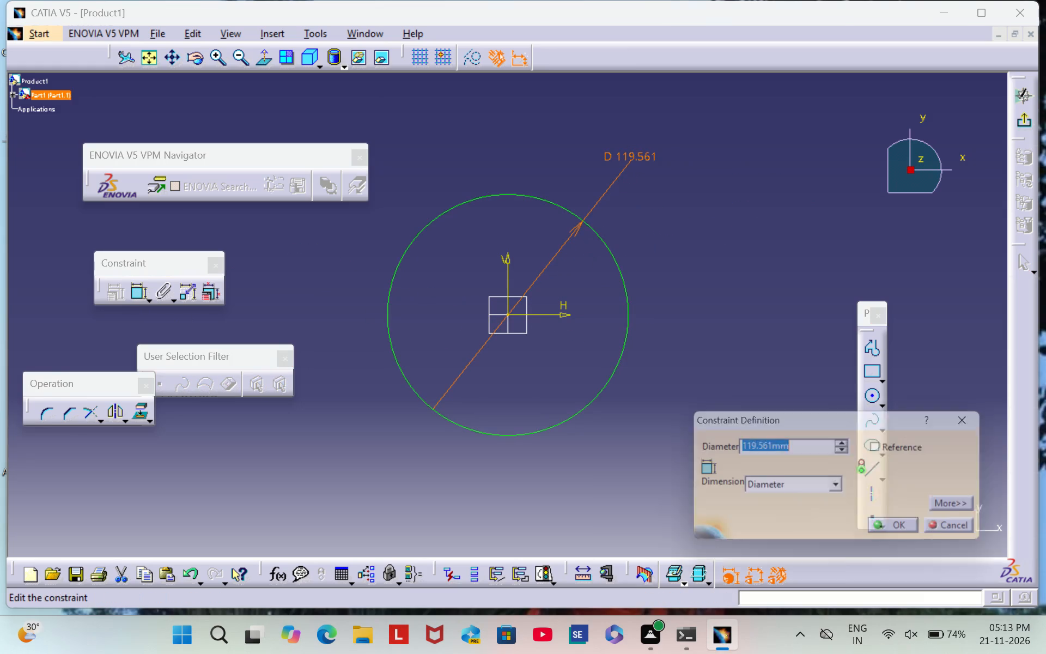
{"action": "key", "text": "BackSpace"}
{"action": "type", "text": "90"}
{"action": "key", "text": "Return"}
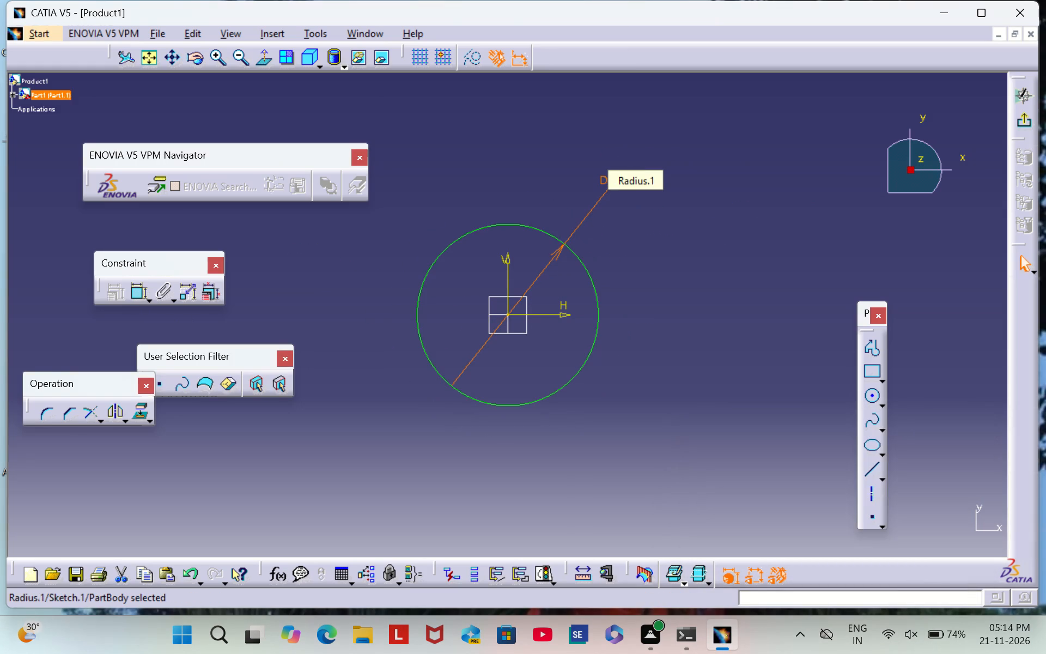
{"action": "left_click", "coordinate": [732, 264]}
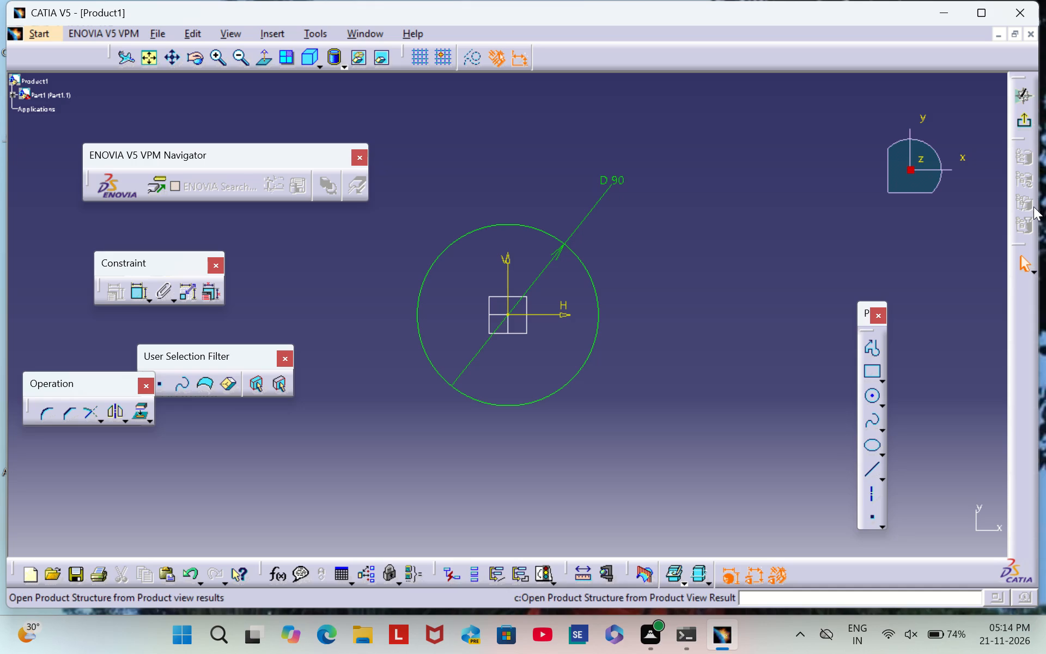
{"action": "left_click", "coordinate": [1019, 120]}
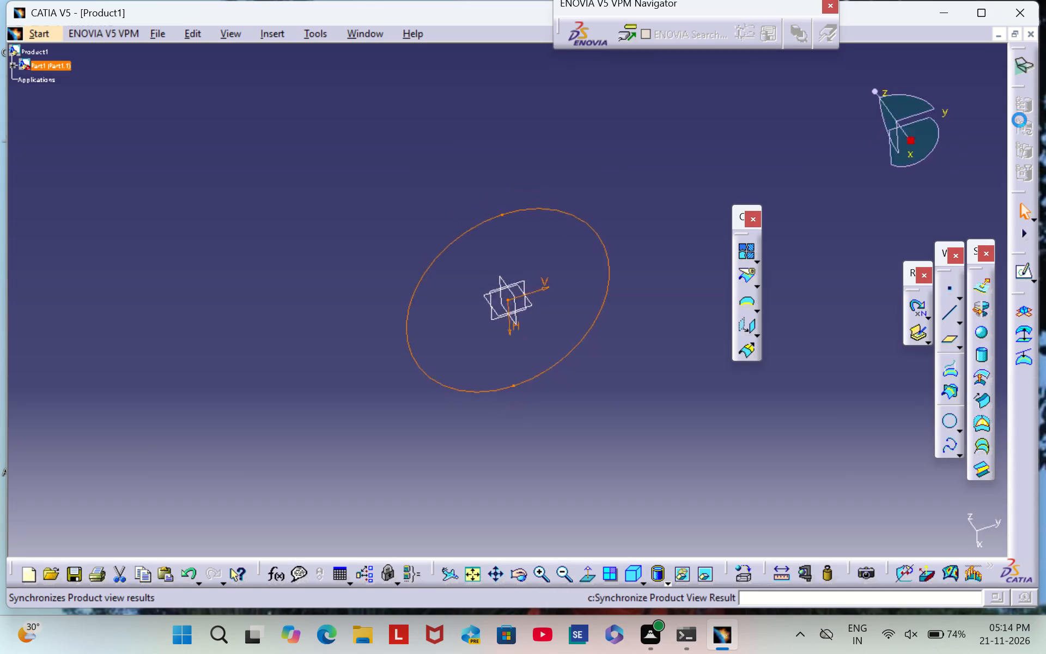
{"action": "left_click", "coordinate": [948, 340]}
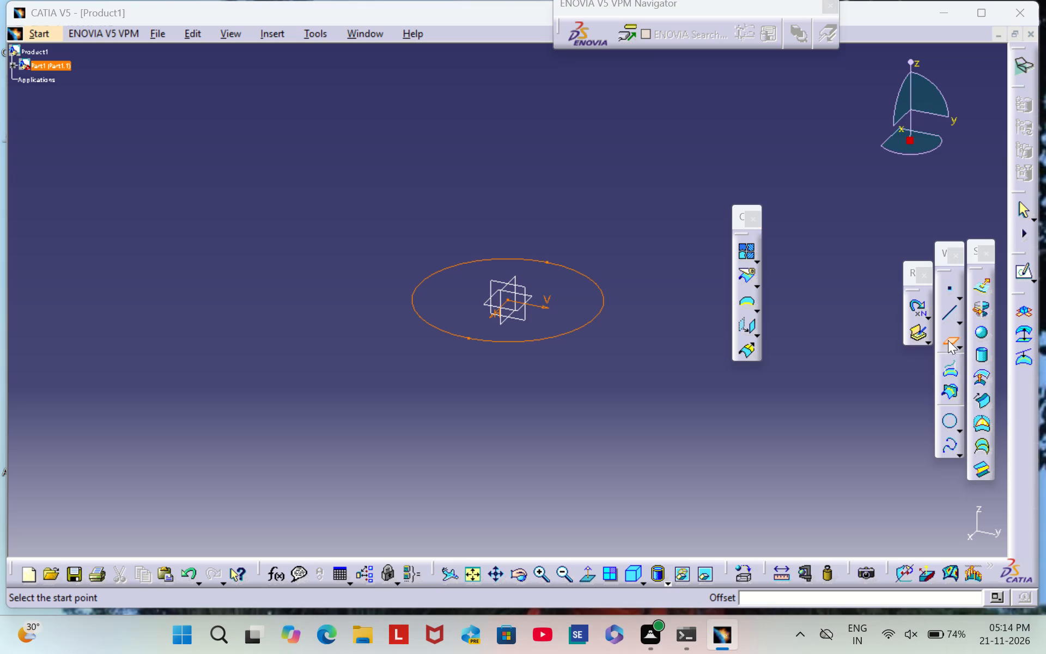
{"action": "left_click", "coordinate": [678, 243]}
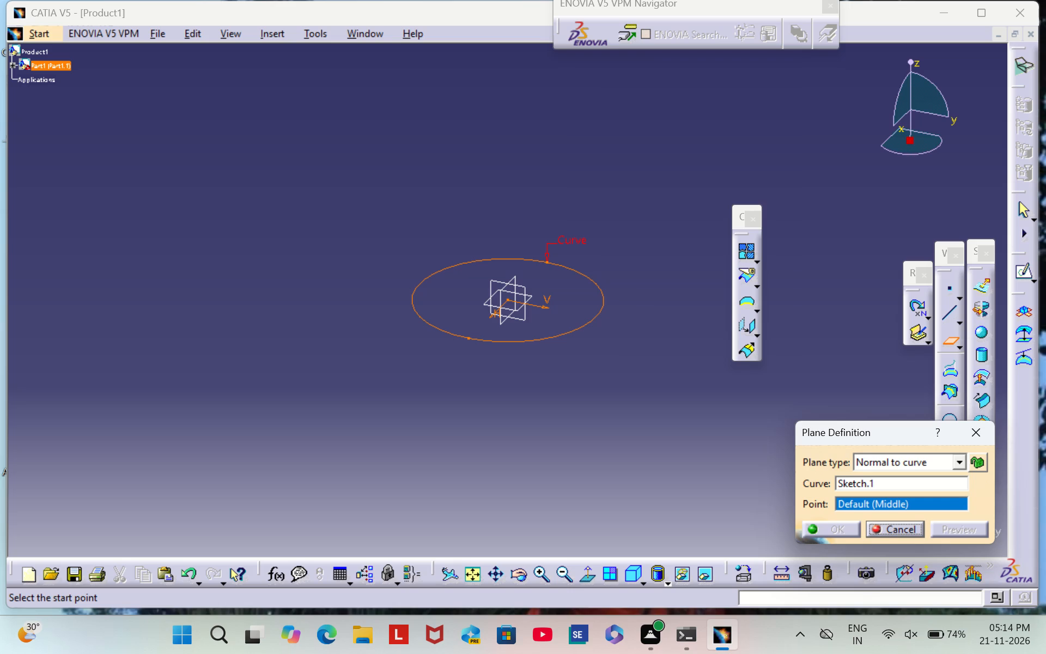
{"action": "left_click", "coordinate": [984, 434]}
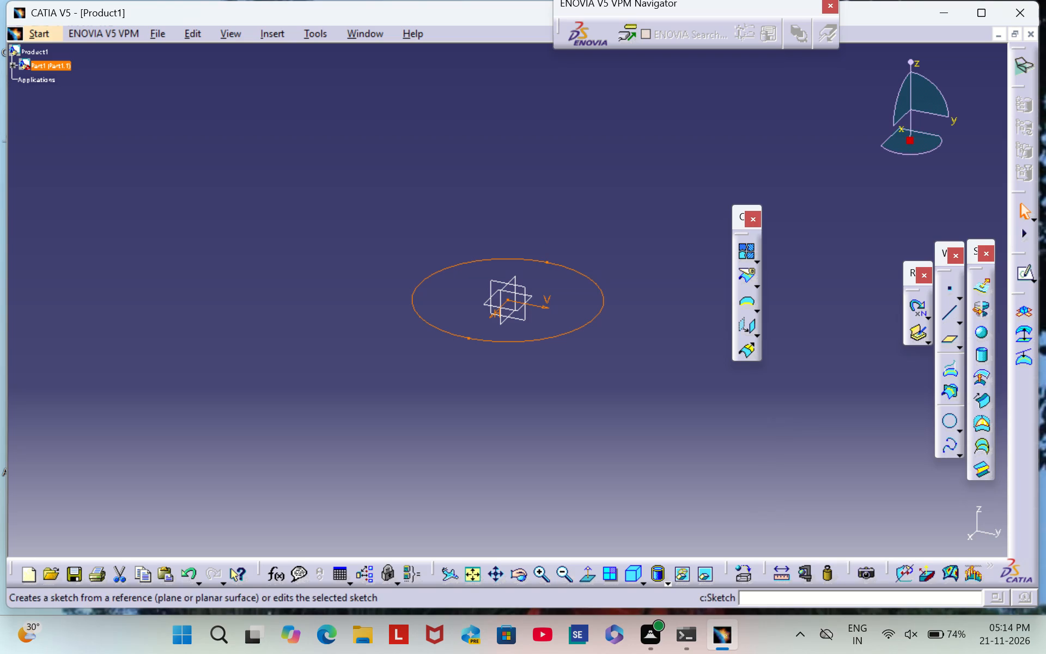
Reopen the circle sketch and place two points on the circle's lower arc, about 35 mm apart on either side of the vertical axis.
{"action": "left_click", "coordinate": [1020, 269]}
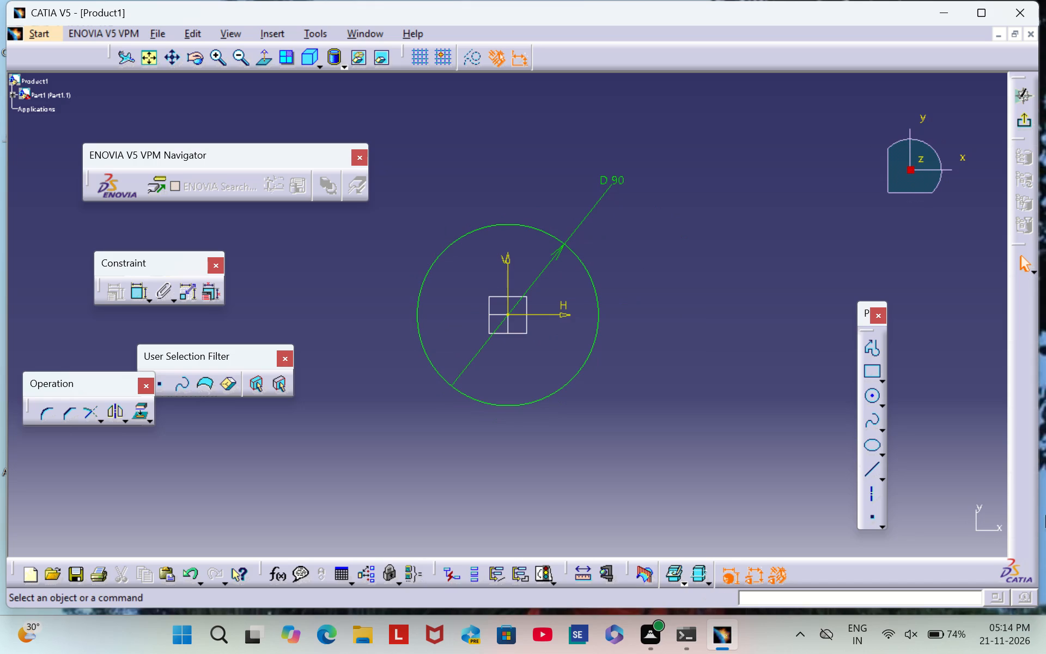
{"action": "left_click", "coordinate": [875, 513]}
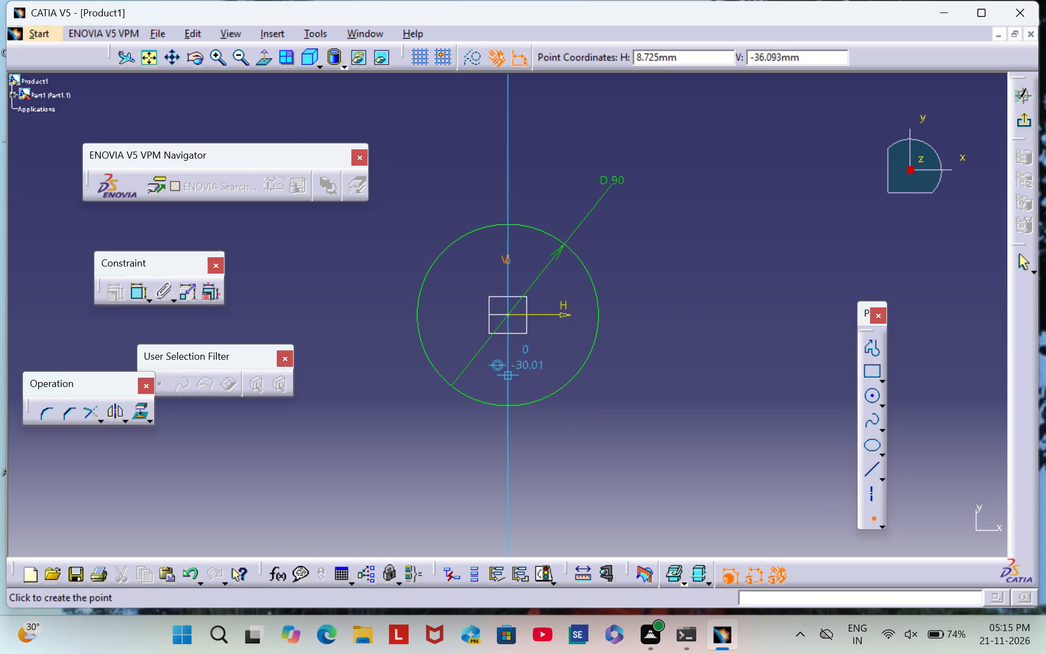
{"action": "left_click", "coordinate": [543, 397]}
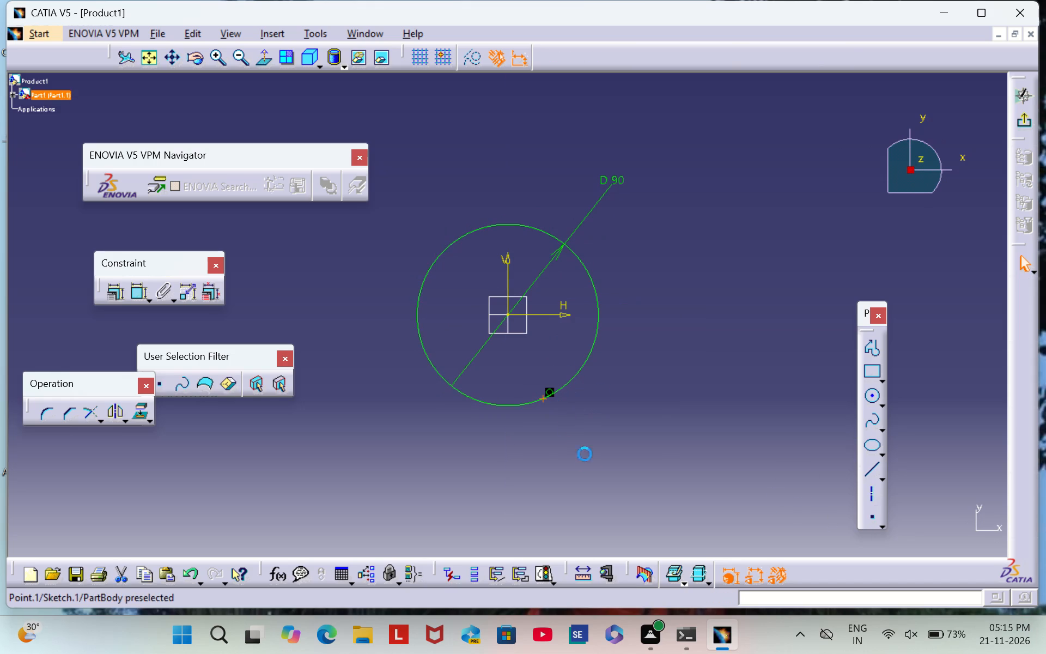
{"action": "left_click", "coordinate": [597, 470]}
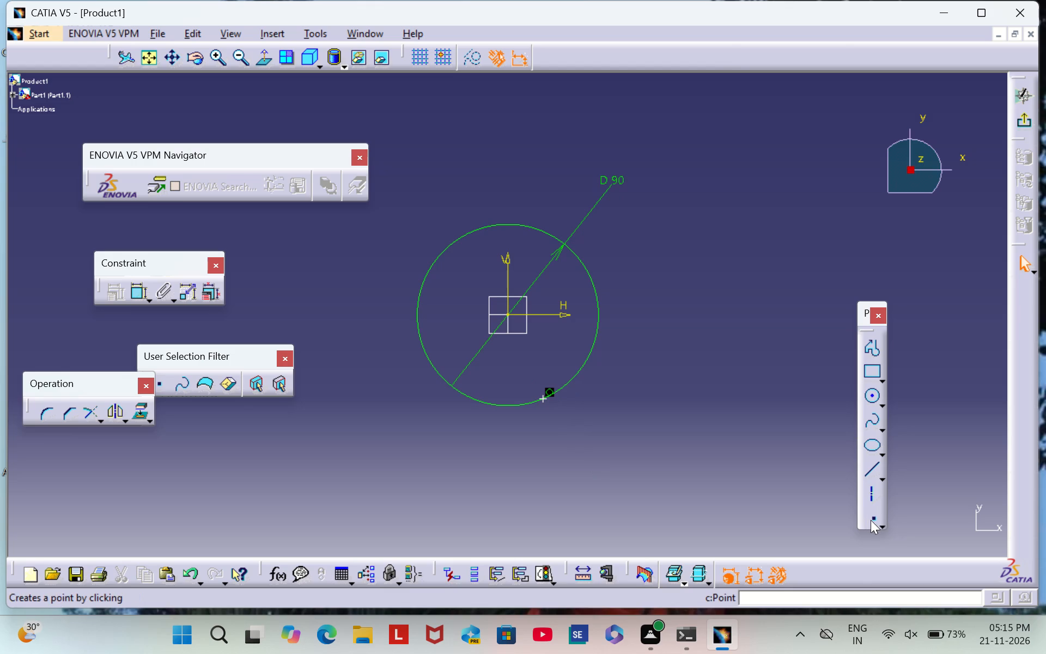
{"action": "left_click", "coordinate": [871, 520]}
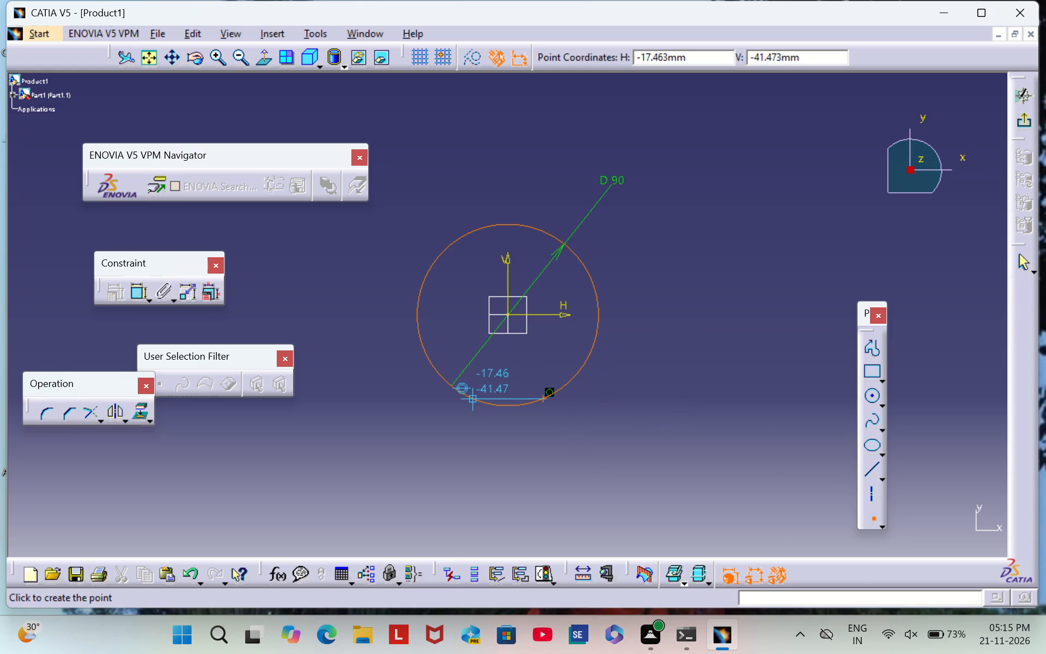
{"action": "left_click", "coordinate": [473, 399]}
{"action": "left_click", "coordinate": [488, 438]}
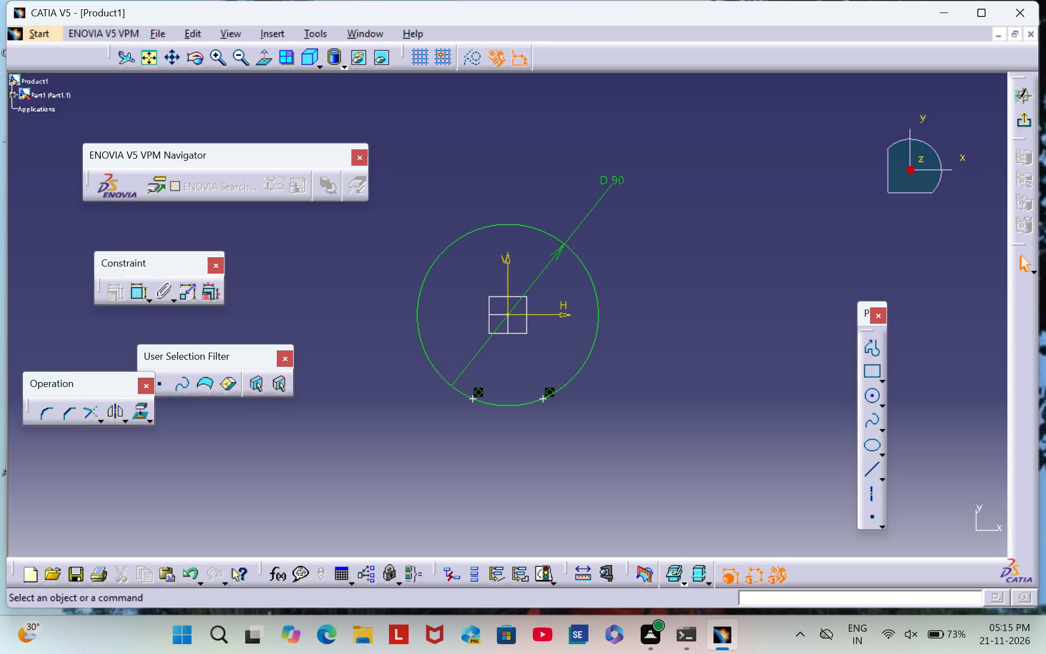
Dimension the distance between the two points on the circle and set it to 10 mm.
{"action": "left_click", "coordinate": [135, 295]}
{"action": "left_click", "coordinate": [136, 299]}
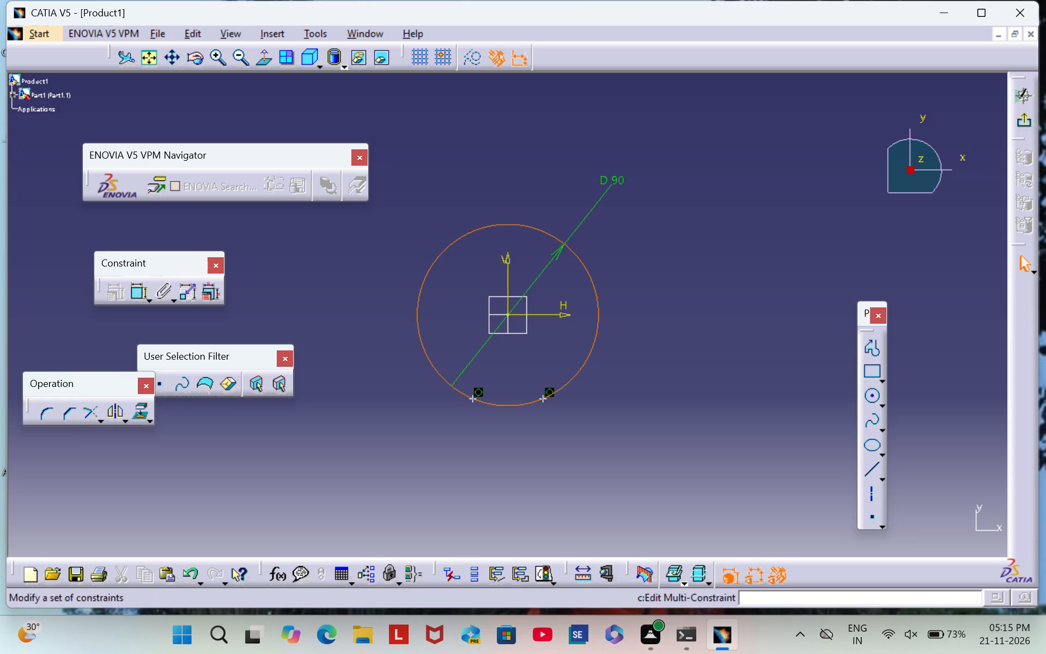
{"action": "left_click", "coordinate": [471, 399]}
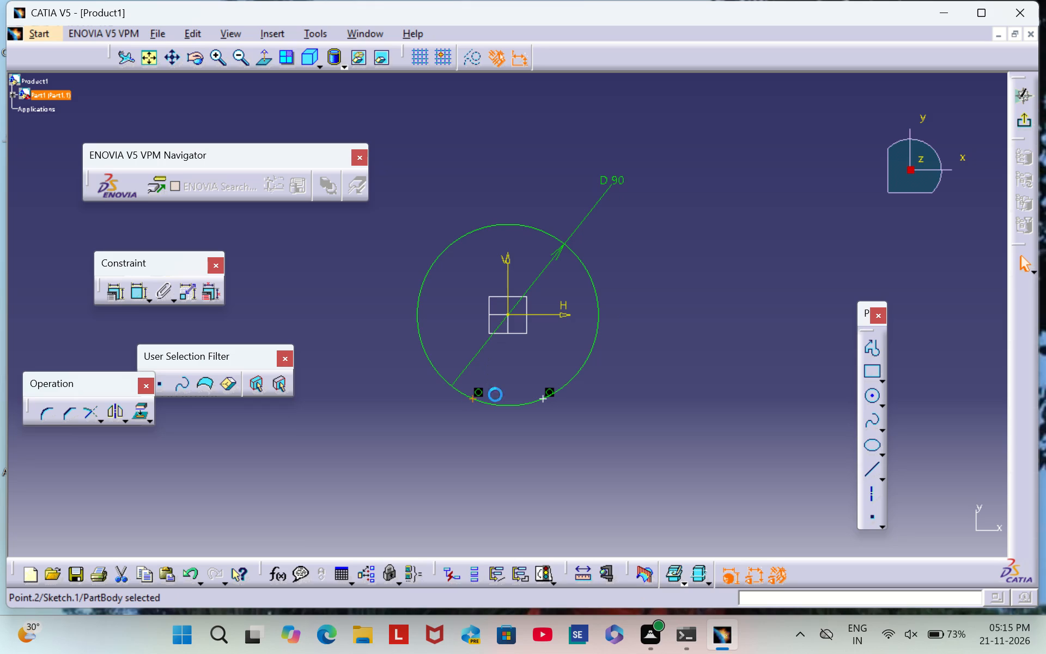
{"action": "left_click", "coordinate": [543, 398]}
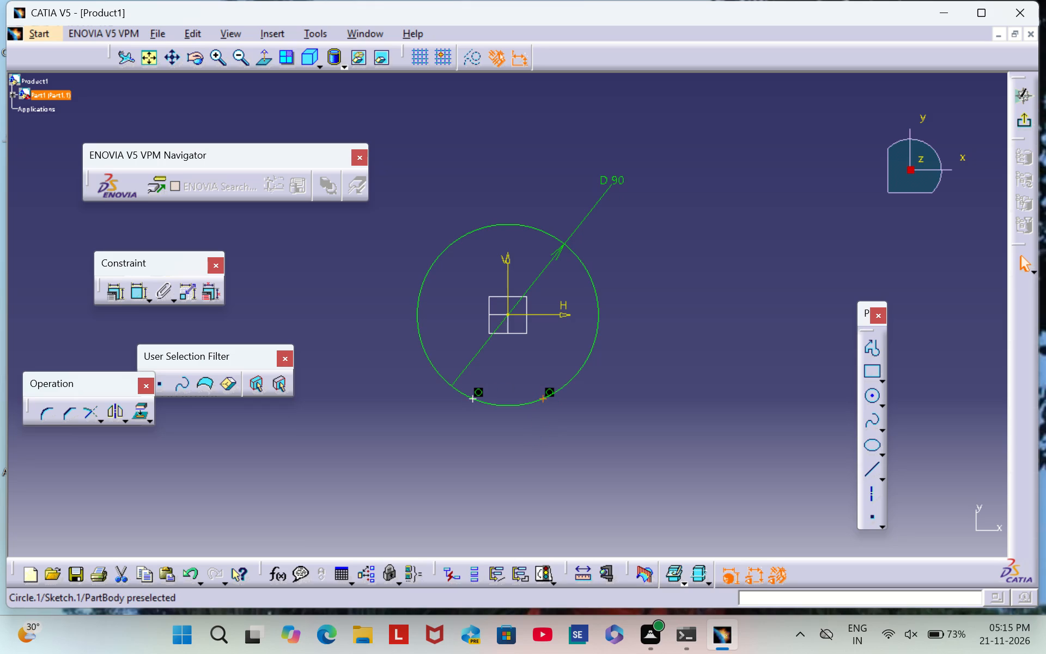
{"action": "left_click", "coordinate": [133, 291]}
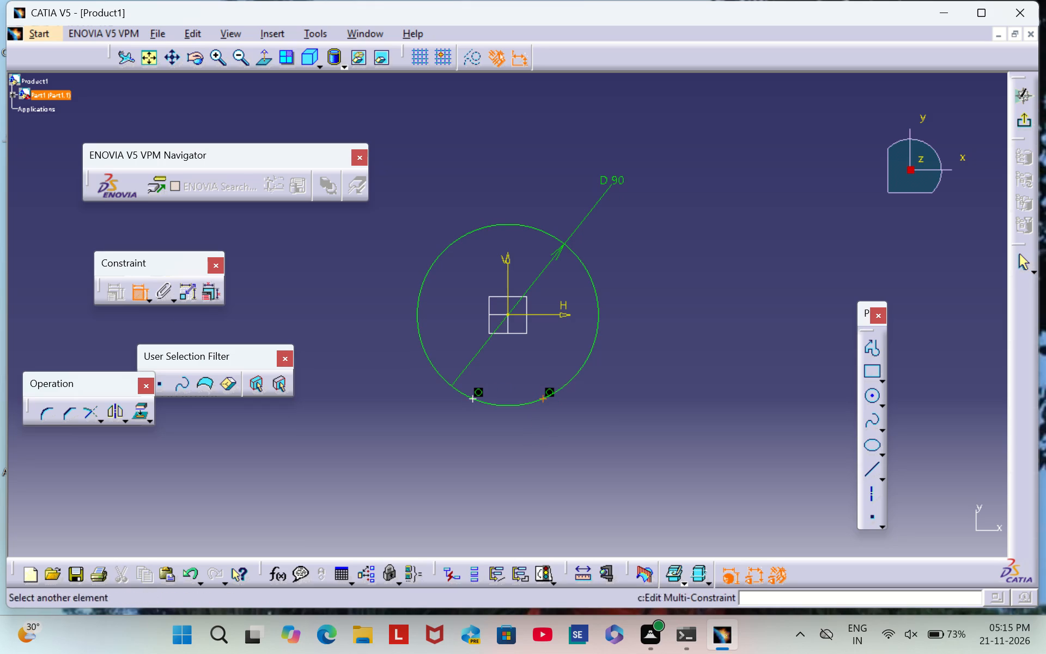
{"action": "left_click", "coordinate": [471, 399]}
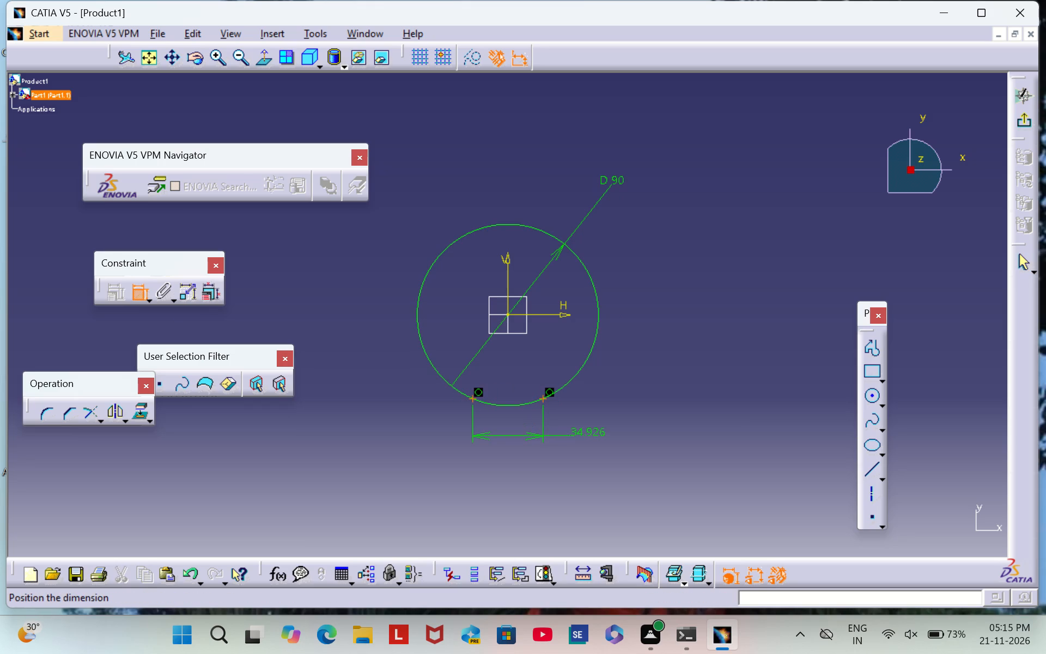
{"action": "left_click", "coordinate": [596, 438]}
{"action": "double_click", "coordinate": [593, 432]}
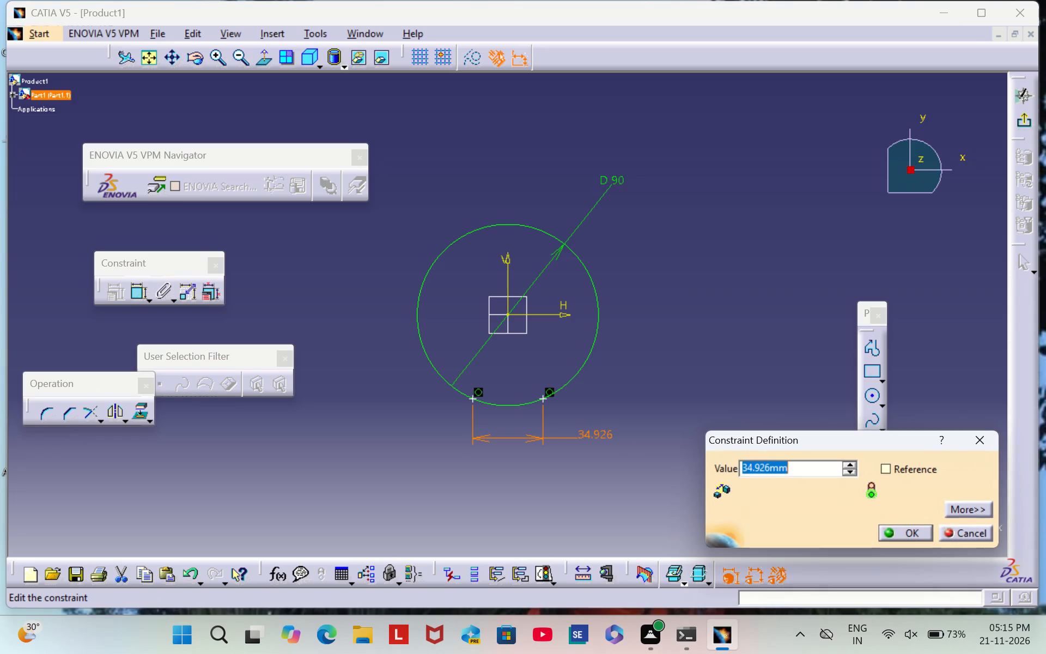
{"action": "key", "text": "BackSpace"}
{"action": "type", "text": "10"}
{"action": "key", "text": "Return"}
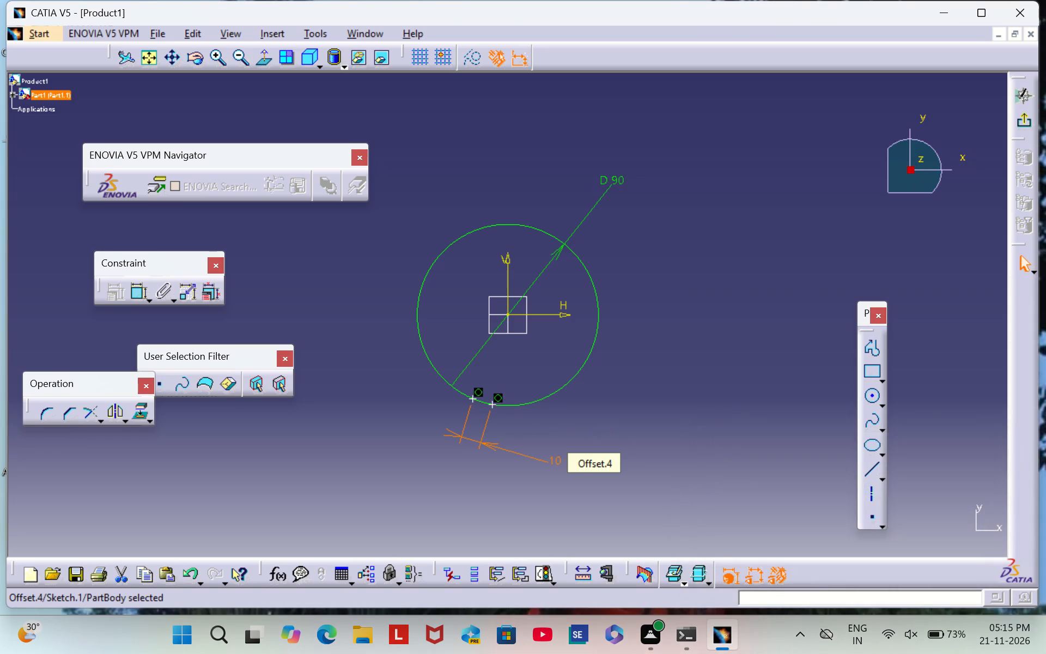
{"action": "left_click", "coordinate": [621, 421]}
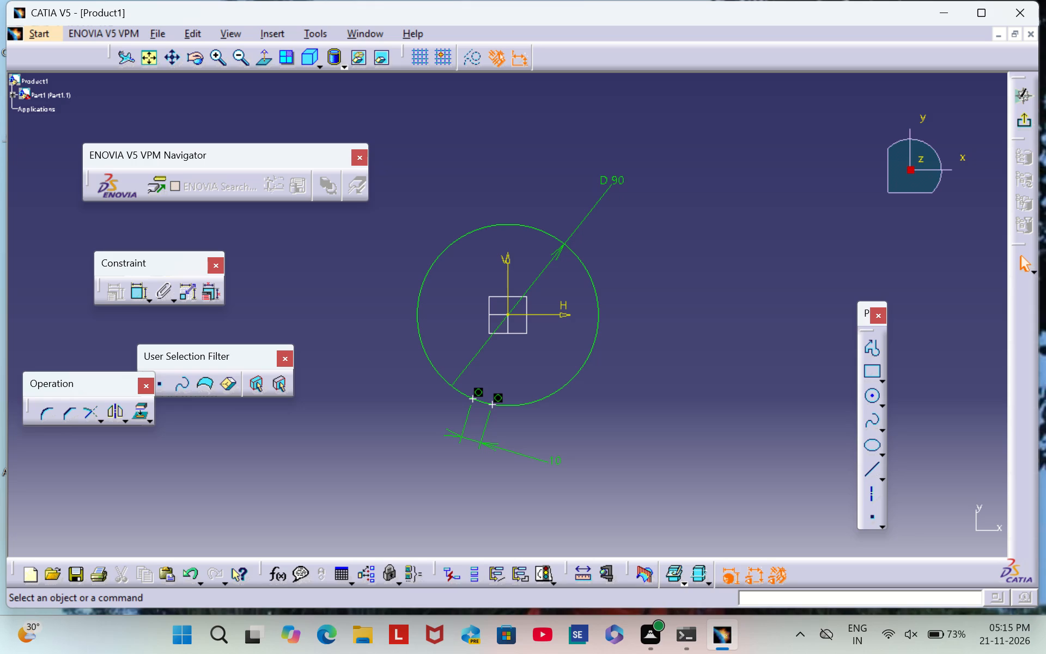
Constrain the two points on the circle as symmetric about the sketch's V axis and exit the sketch.
{"action": "double_click", "coordinate": [133, 295]}
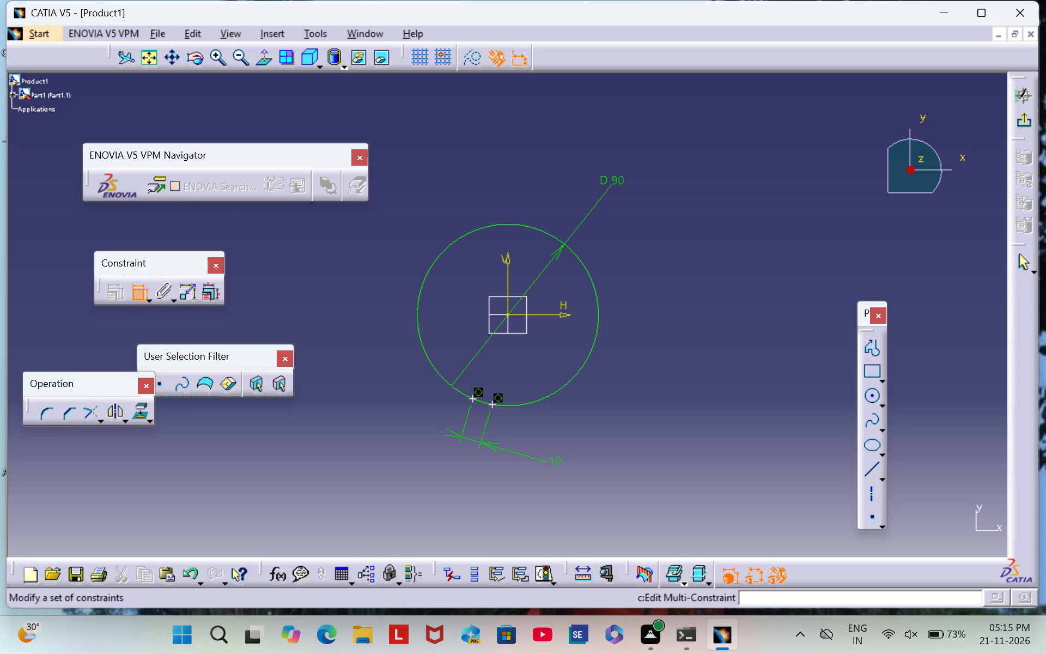
{"action": "left_click", "coordinate": [473, 398]}
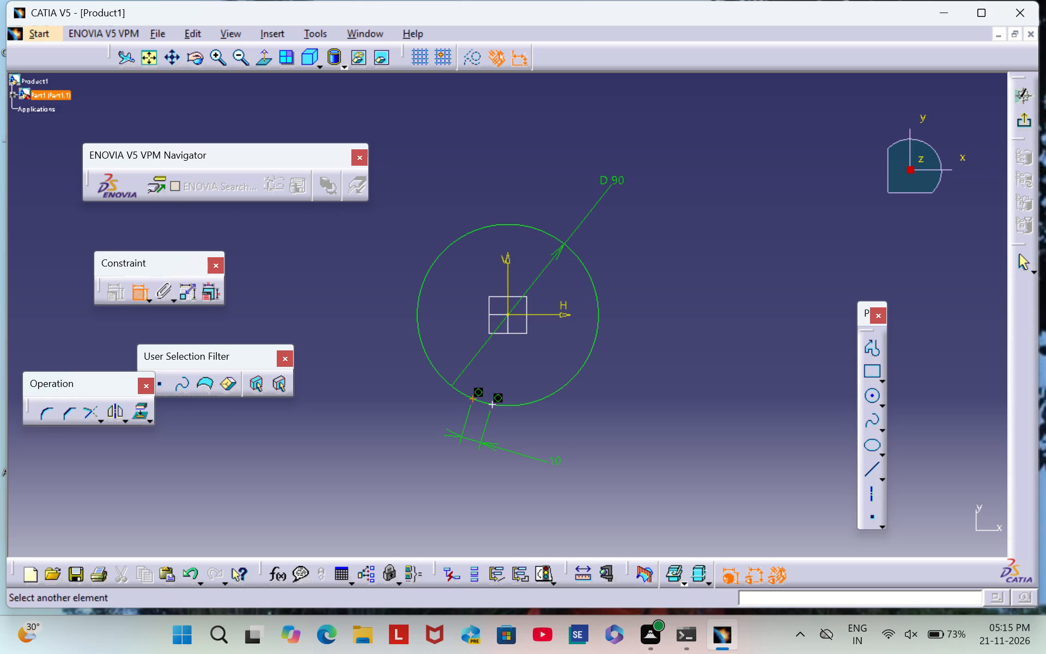
{"action": "left_click", "coordinate": [493, 405]}
{"action": "right_click", "coordinate": [545, 348]}
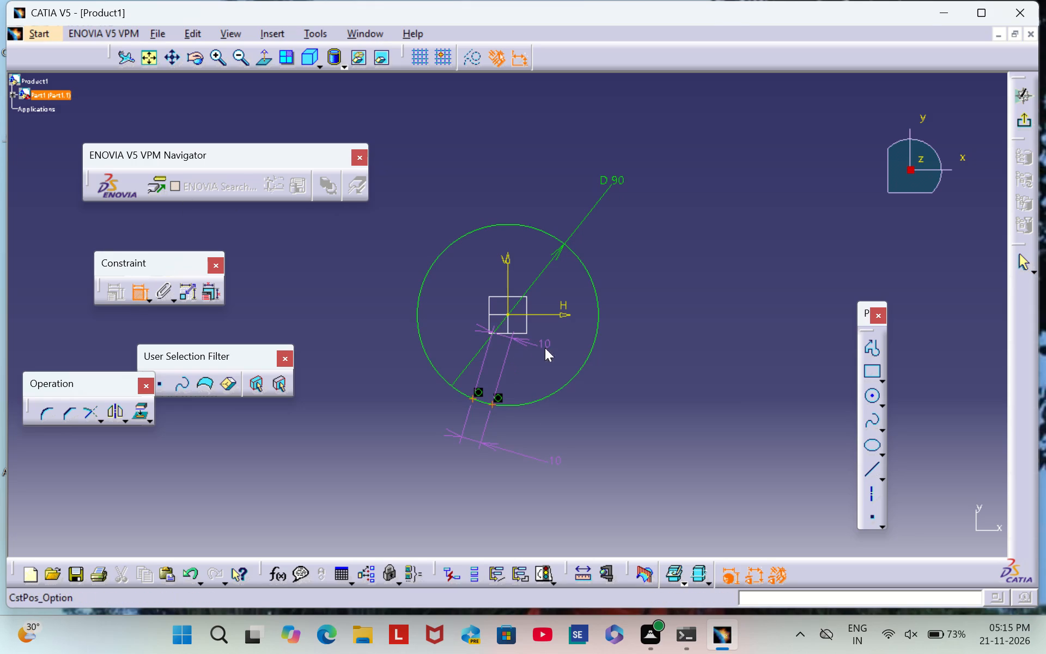
{"action": "left_click", "coordinate": [710, 489]}
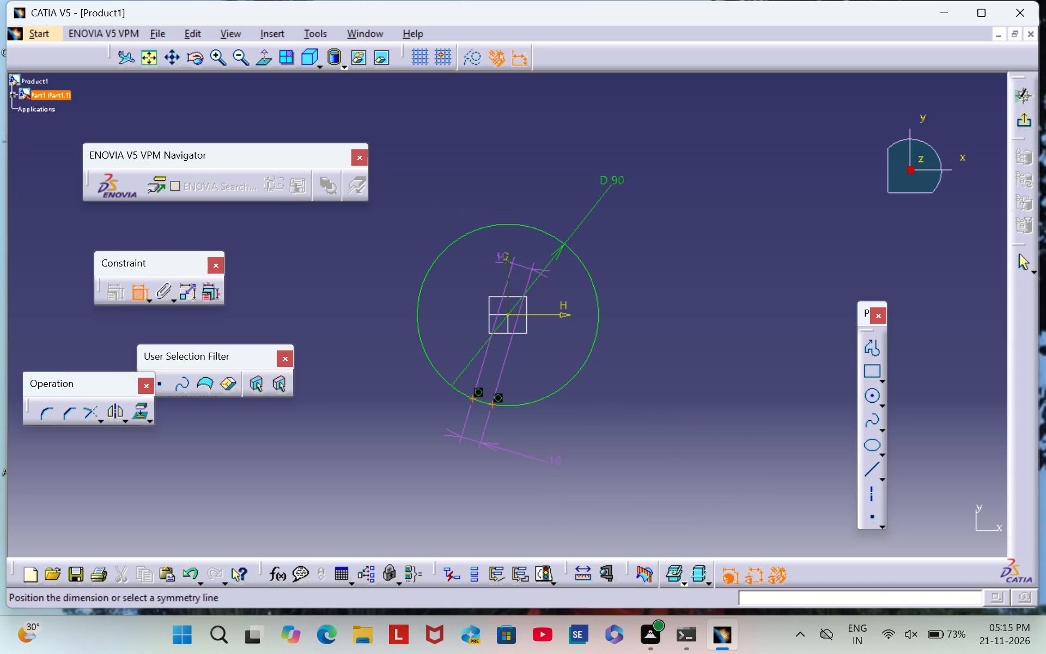
{"action": "left_click", "coordinate": [508, 261]}
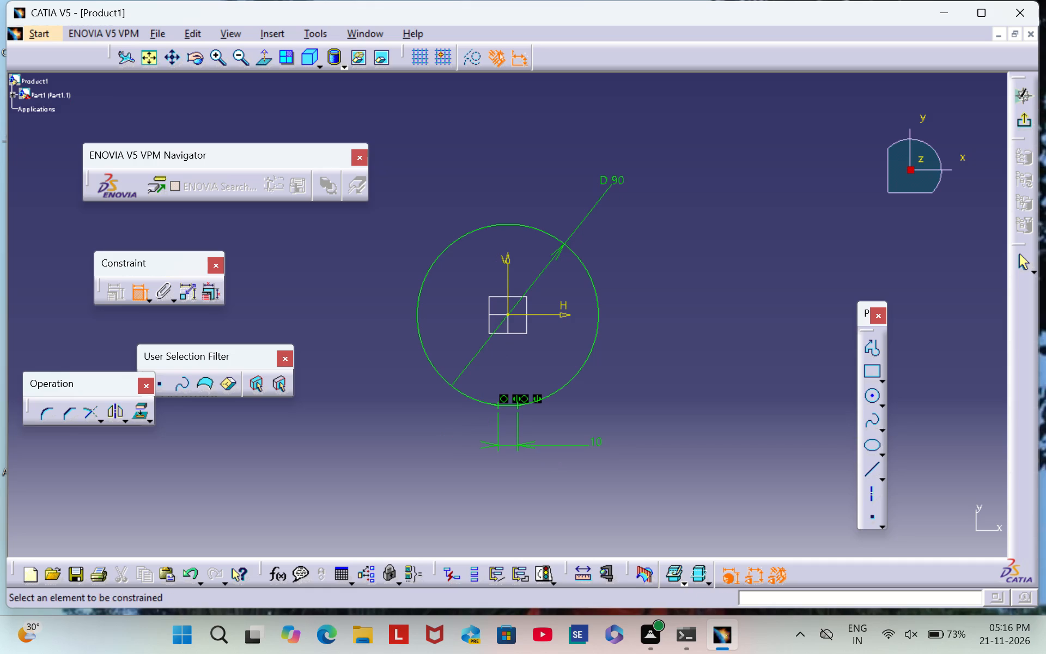
{"action": "left_click", "coordinate": [1024, 125]}
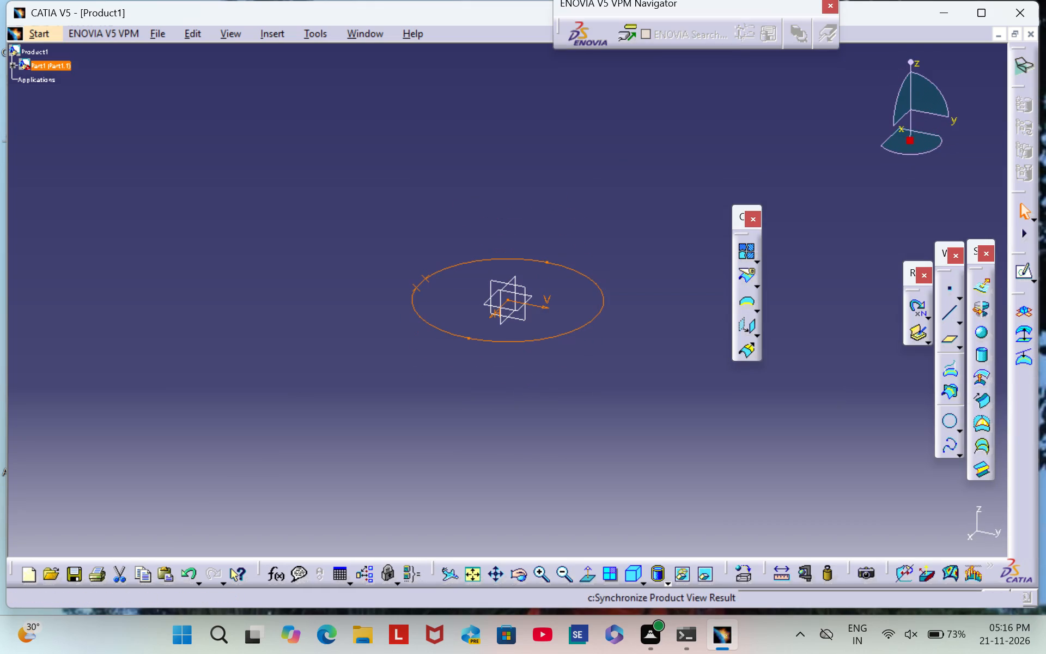
{"action": "left_click", "coordinate": [790, 390]}
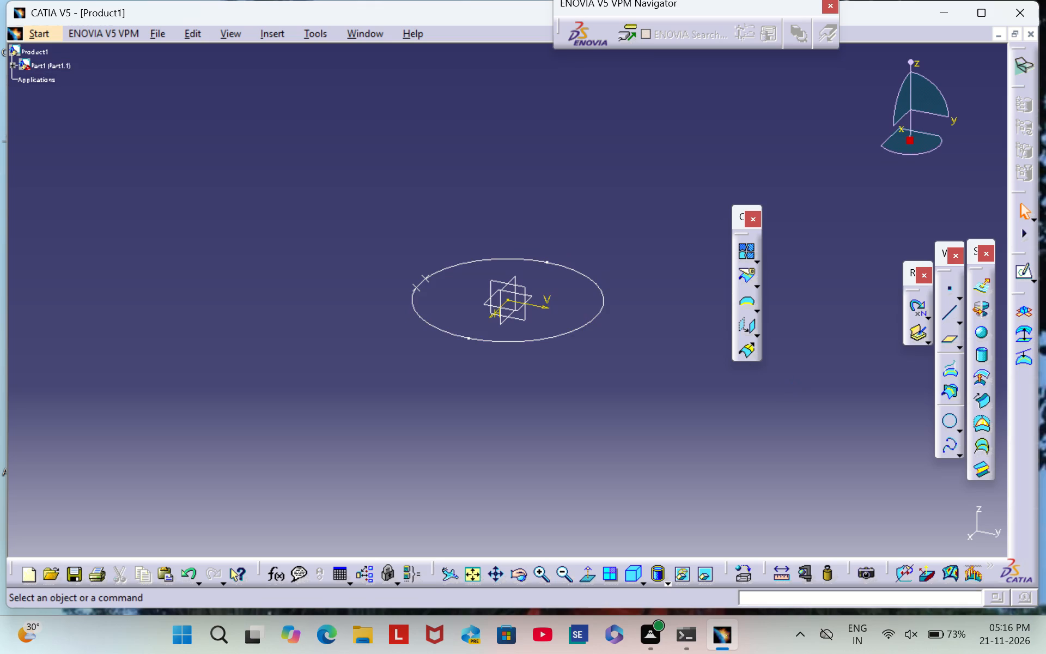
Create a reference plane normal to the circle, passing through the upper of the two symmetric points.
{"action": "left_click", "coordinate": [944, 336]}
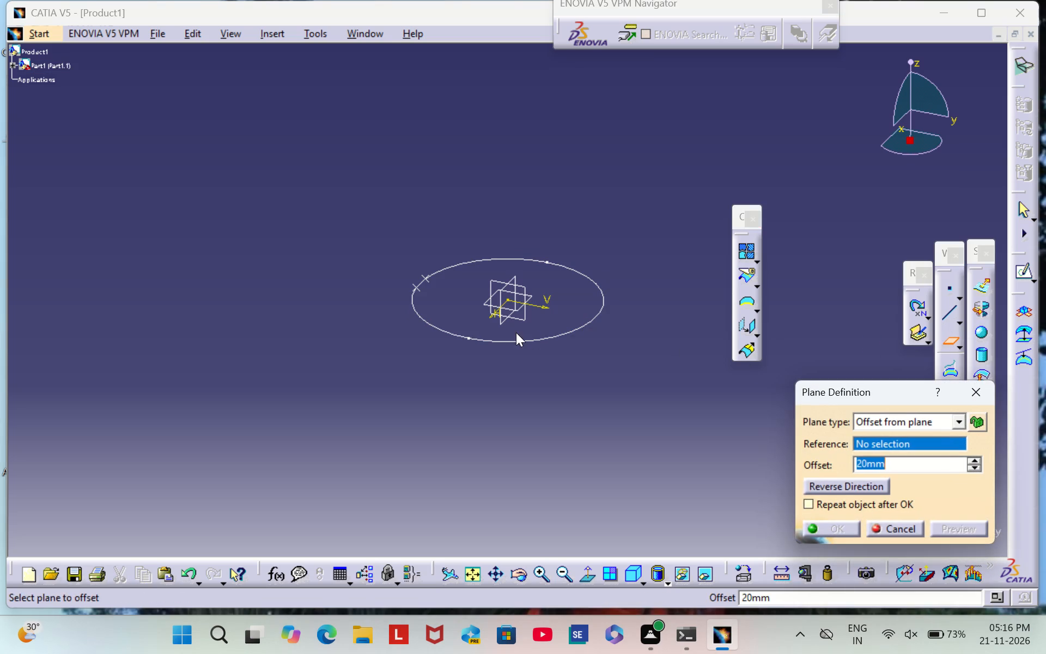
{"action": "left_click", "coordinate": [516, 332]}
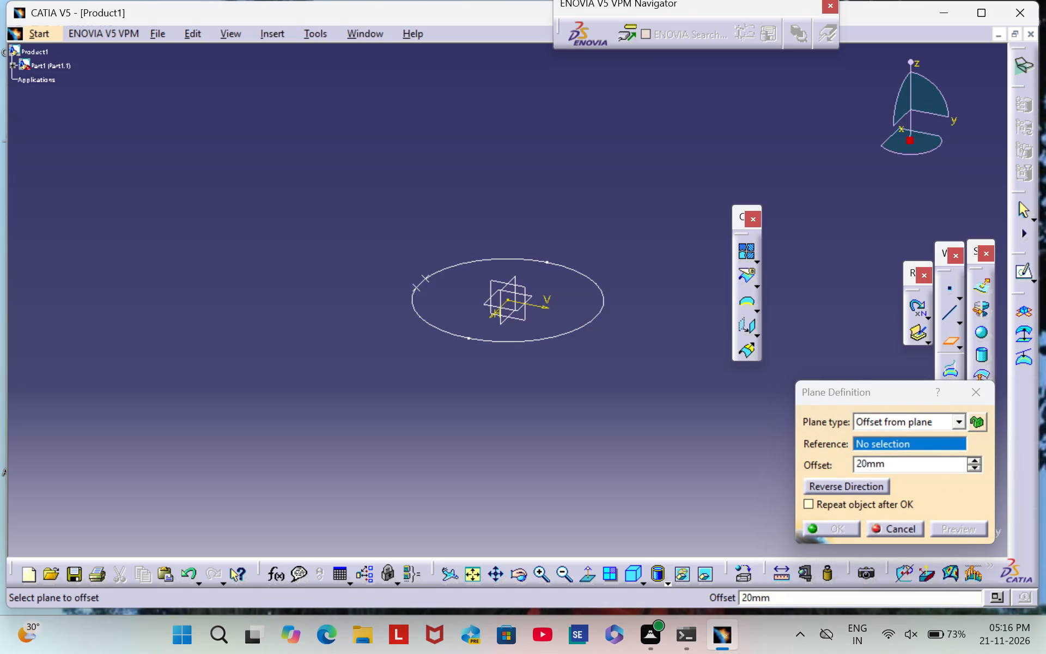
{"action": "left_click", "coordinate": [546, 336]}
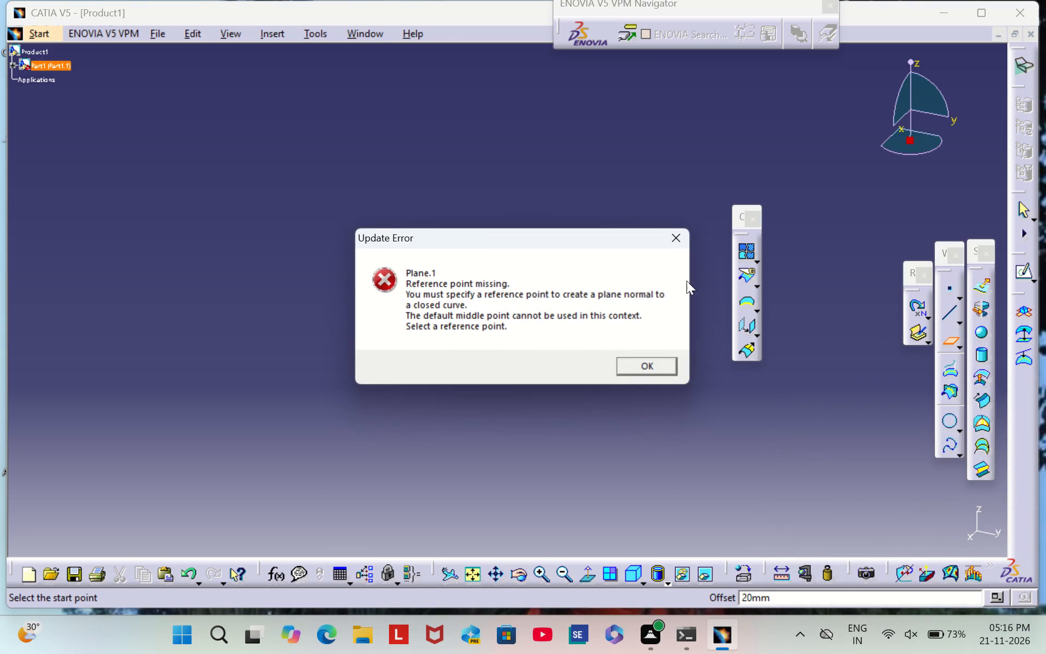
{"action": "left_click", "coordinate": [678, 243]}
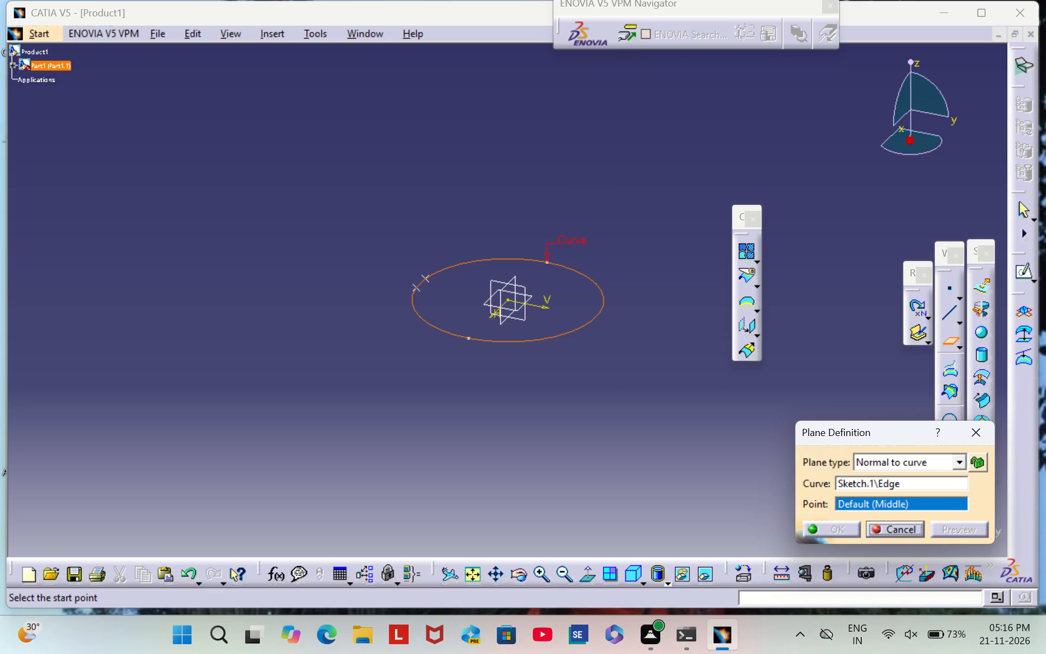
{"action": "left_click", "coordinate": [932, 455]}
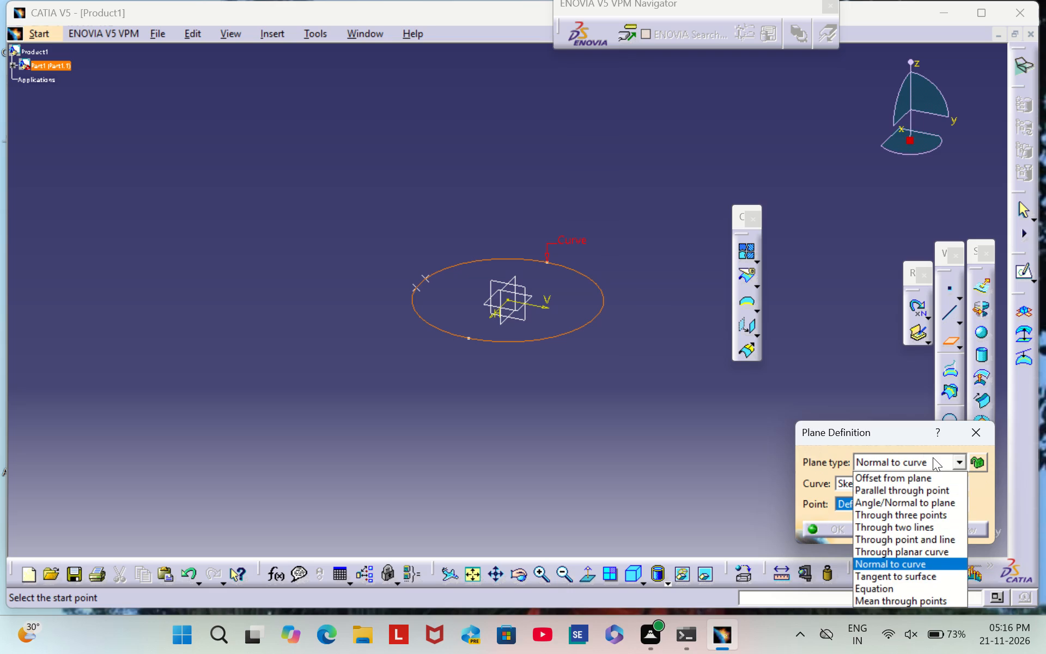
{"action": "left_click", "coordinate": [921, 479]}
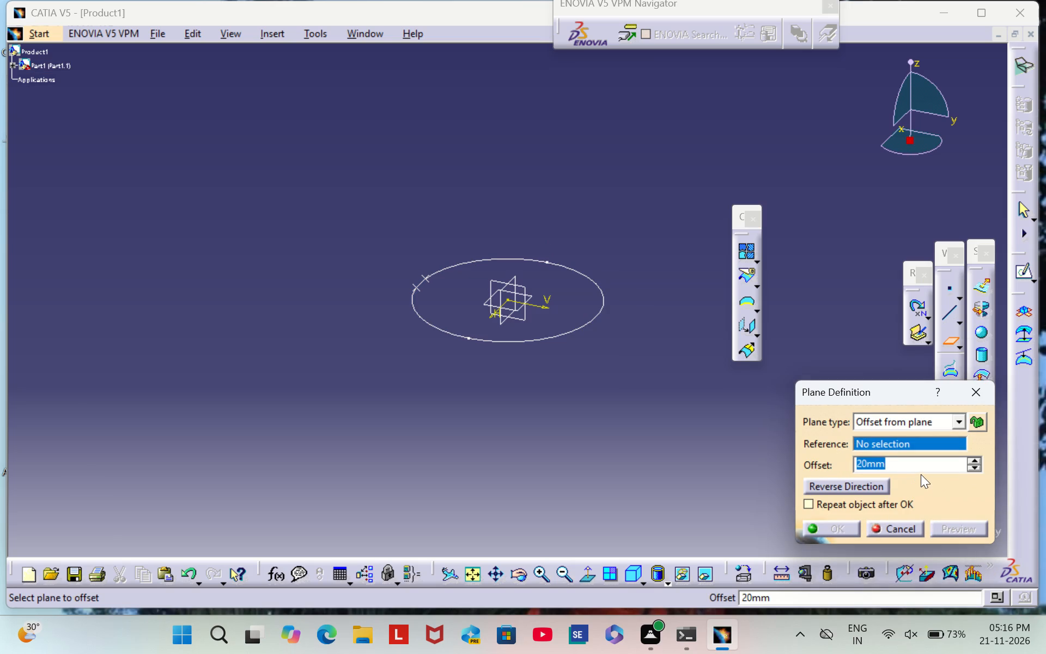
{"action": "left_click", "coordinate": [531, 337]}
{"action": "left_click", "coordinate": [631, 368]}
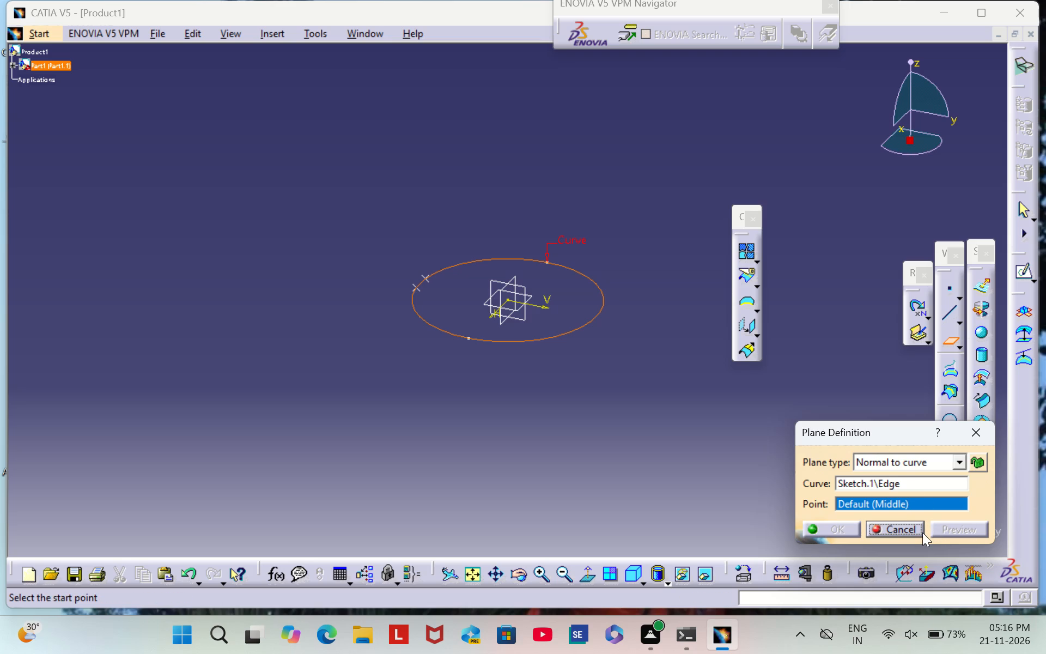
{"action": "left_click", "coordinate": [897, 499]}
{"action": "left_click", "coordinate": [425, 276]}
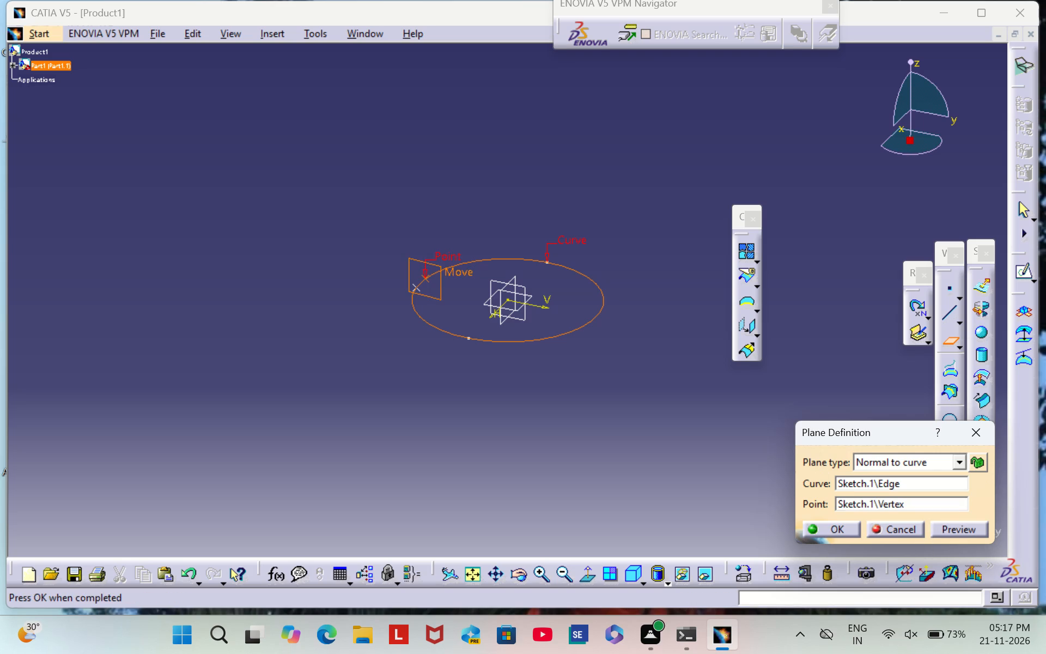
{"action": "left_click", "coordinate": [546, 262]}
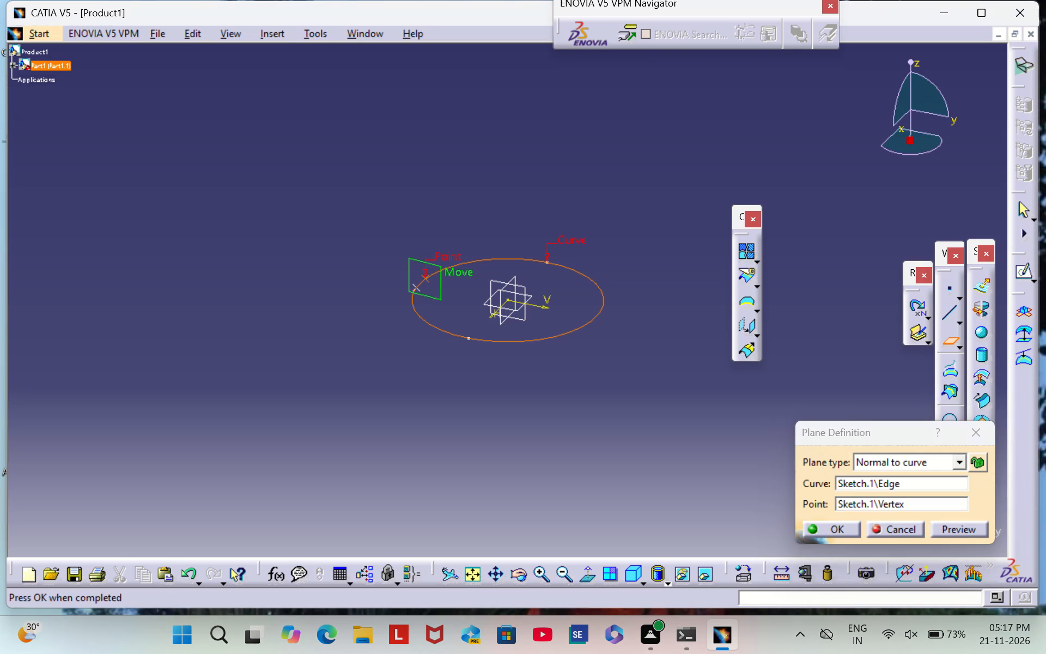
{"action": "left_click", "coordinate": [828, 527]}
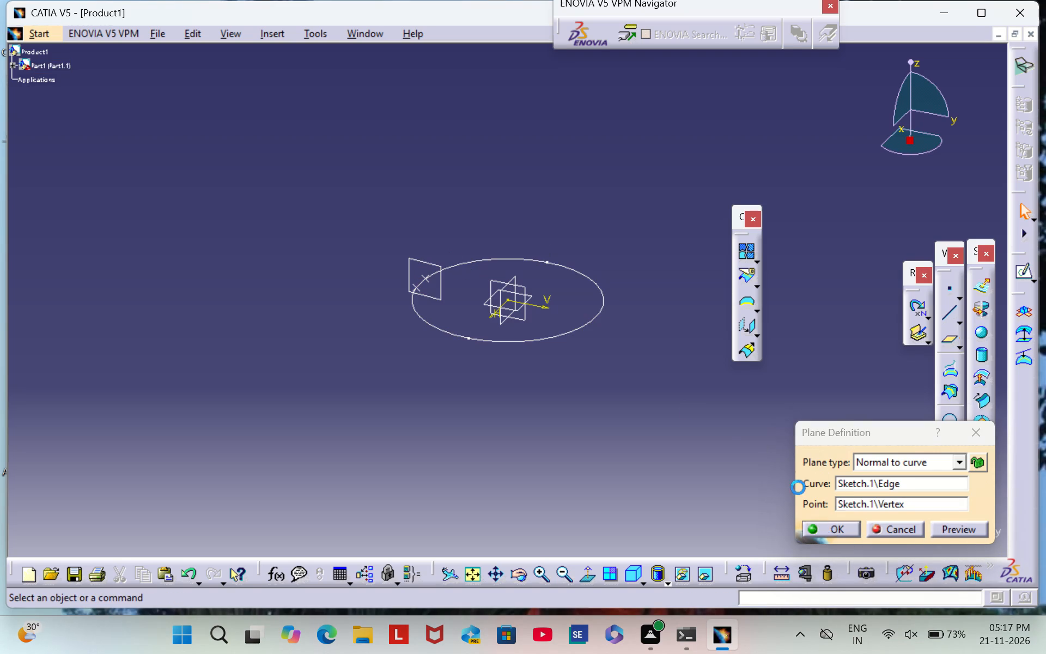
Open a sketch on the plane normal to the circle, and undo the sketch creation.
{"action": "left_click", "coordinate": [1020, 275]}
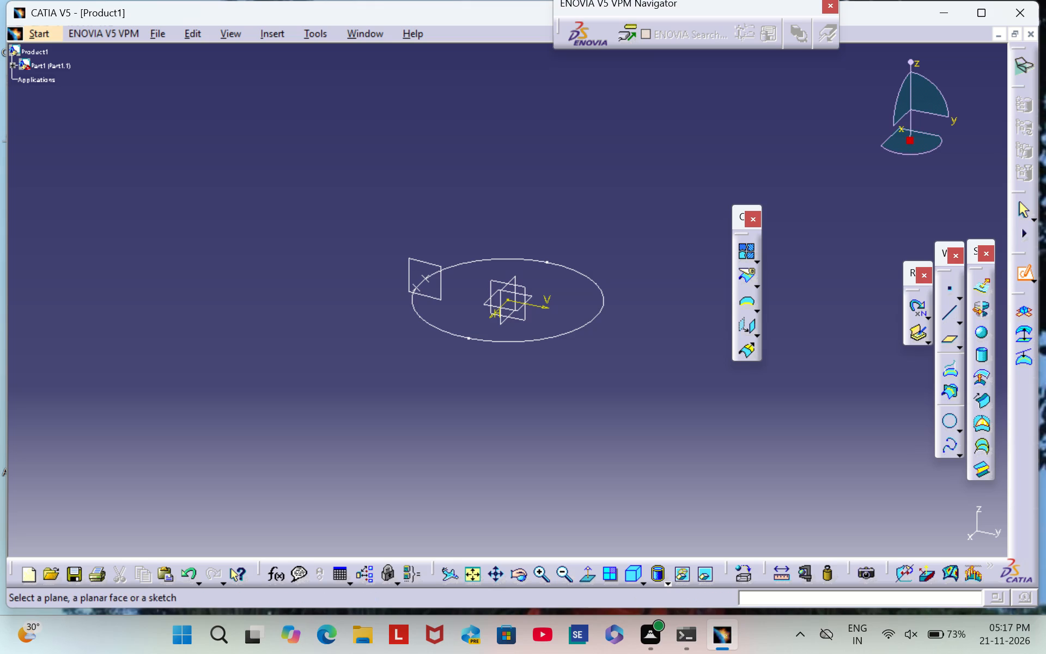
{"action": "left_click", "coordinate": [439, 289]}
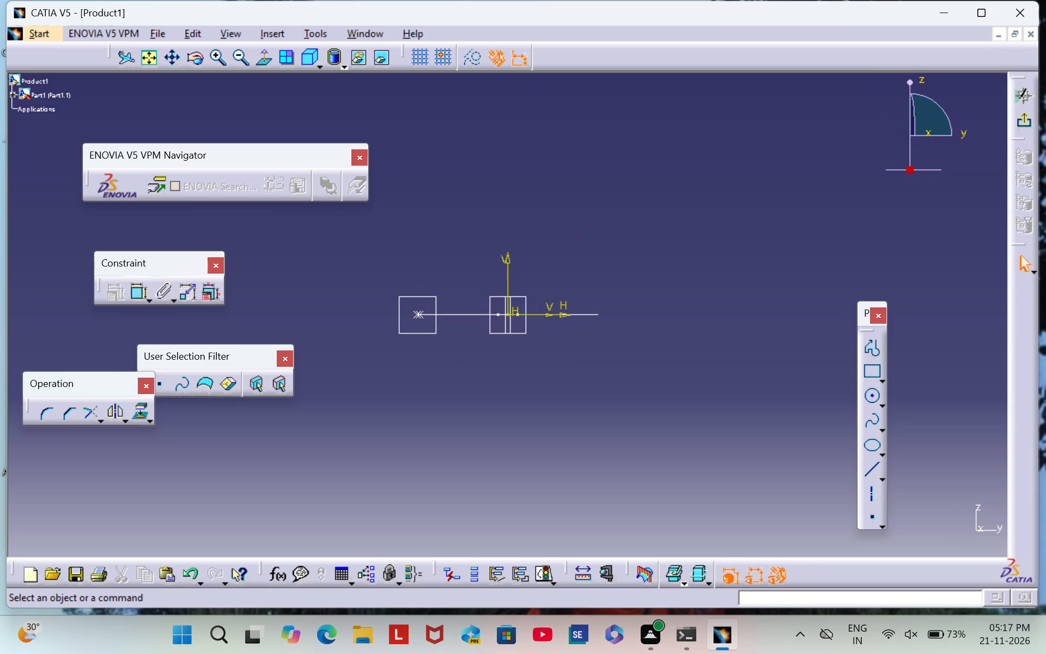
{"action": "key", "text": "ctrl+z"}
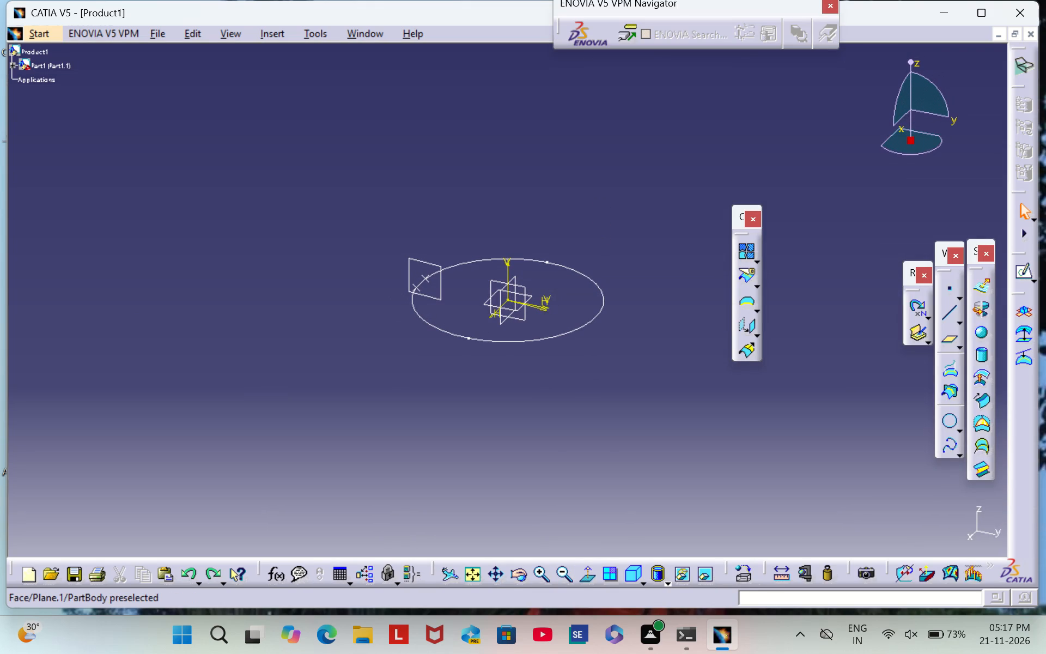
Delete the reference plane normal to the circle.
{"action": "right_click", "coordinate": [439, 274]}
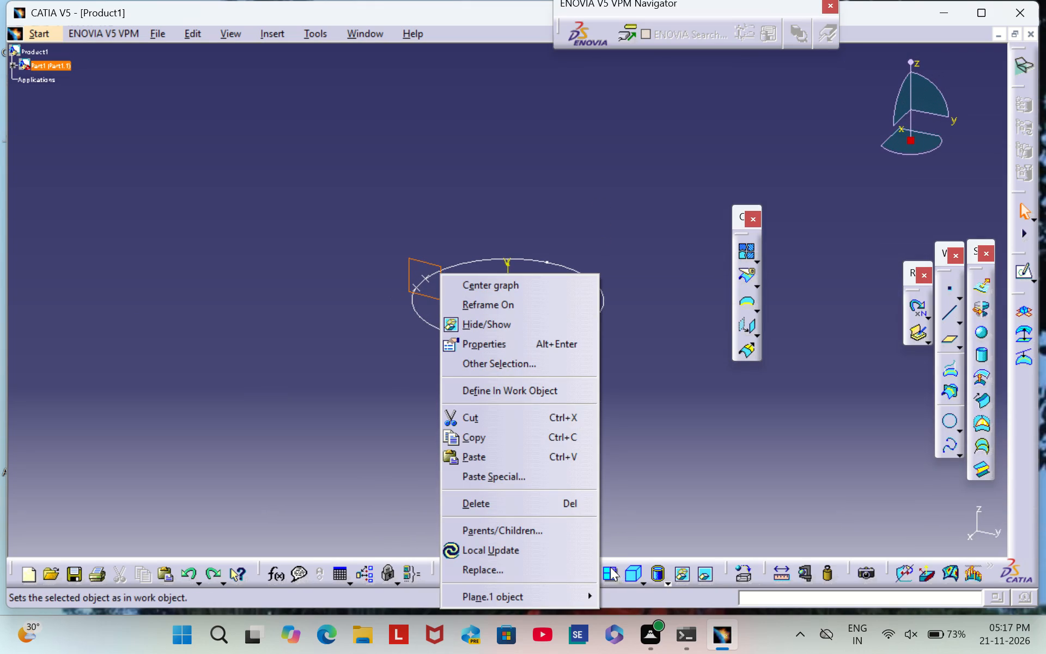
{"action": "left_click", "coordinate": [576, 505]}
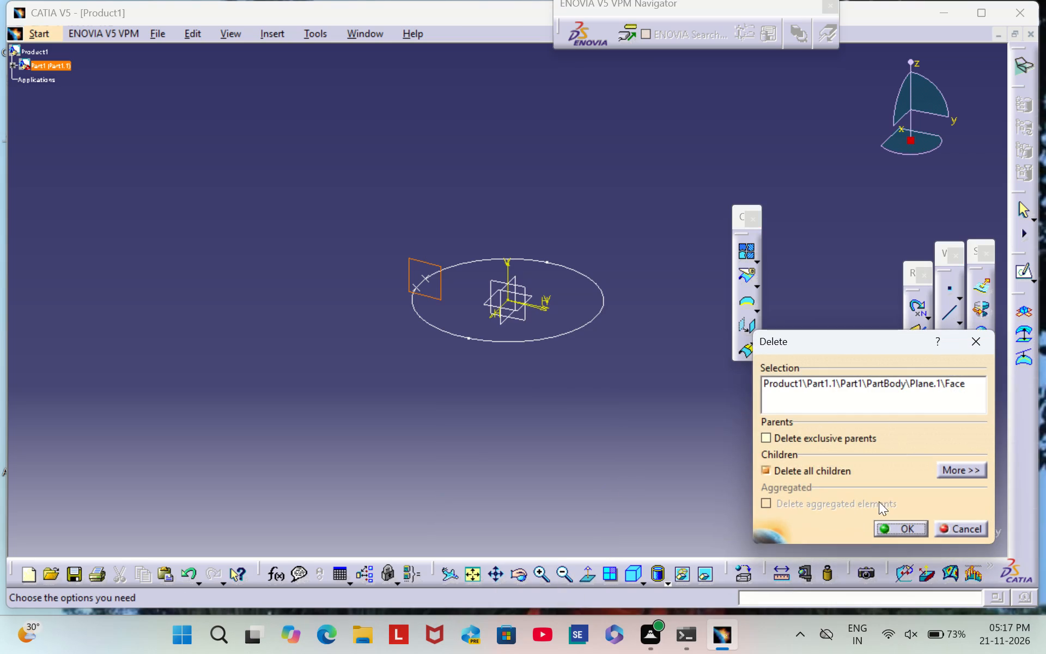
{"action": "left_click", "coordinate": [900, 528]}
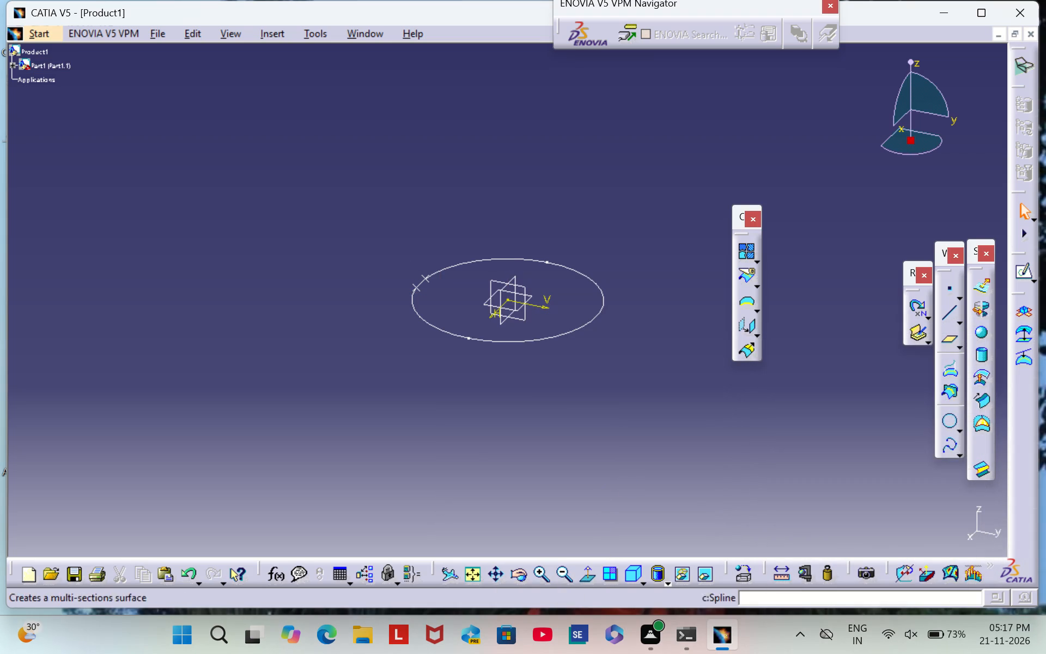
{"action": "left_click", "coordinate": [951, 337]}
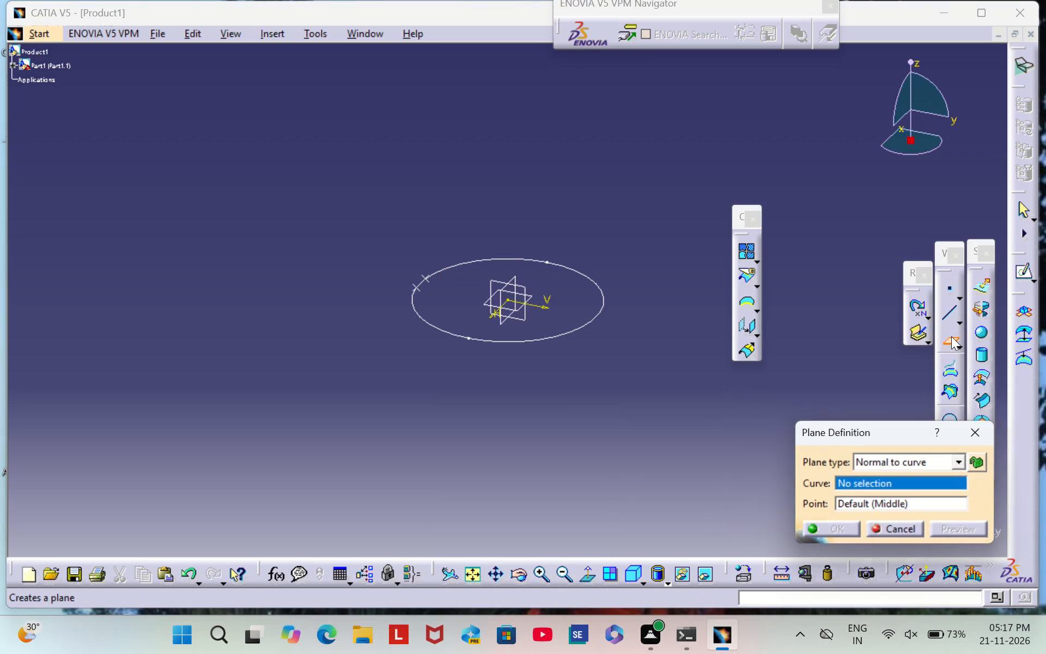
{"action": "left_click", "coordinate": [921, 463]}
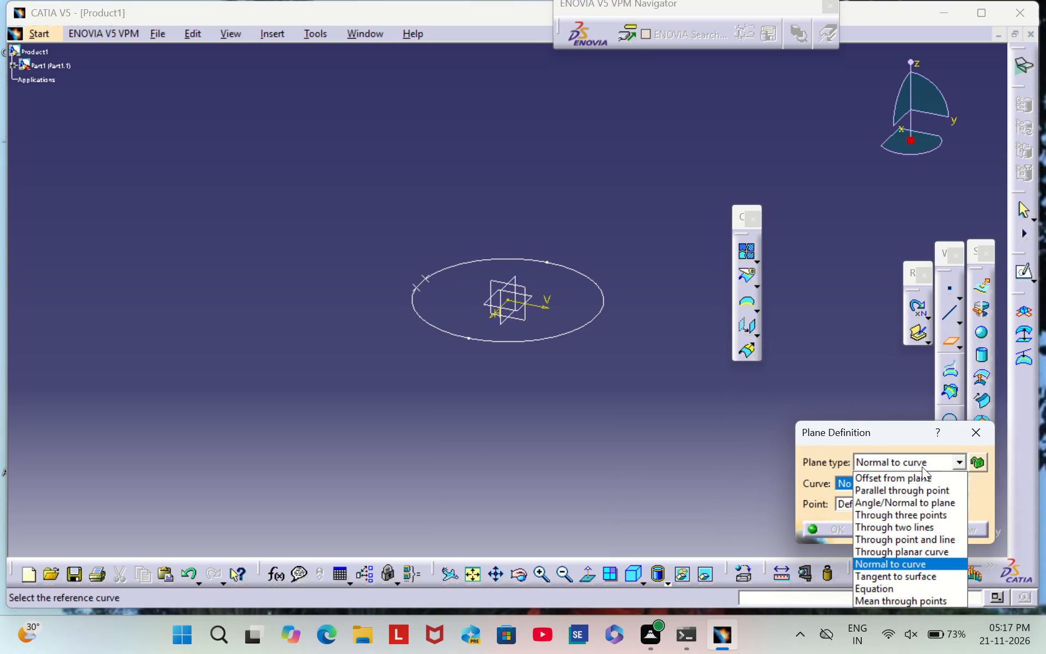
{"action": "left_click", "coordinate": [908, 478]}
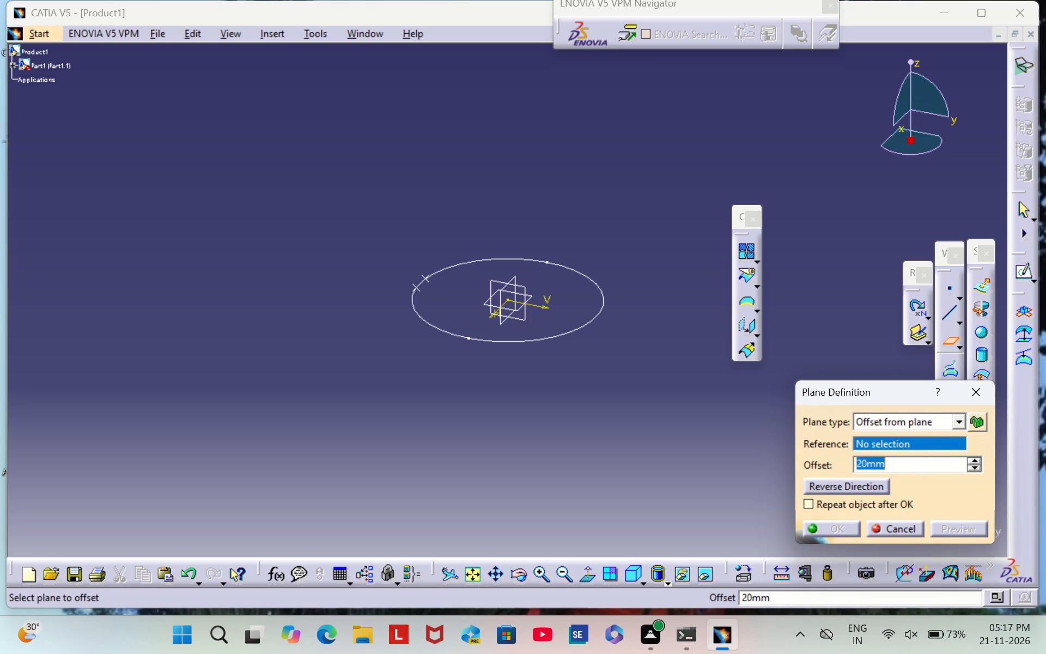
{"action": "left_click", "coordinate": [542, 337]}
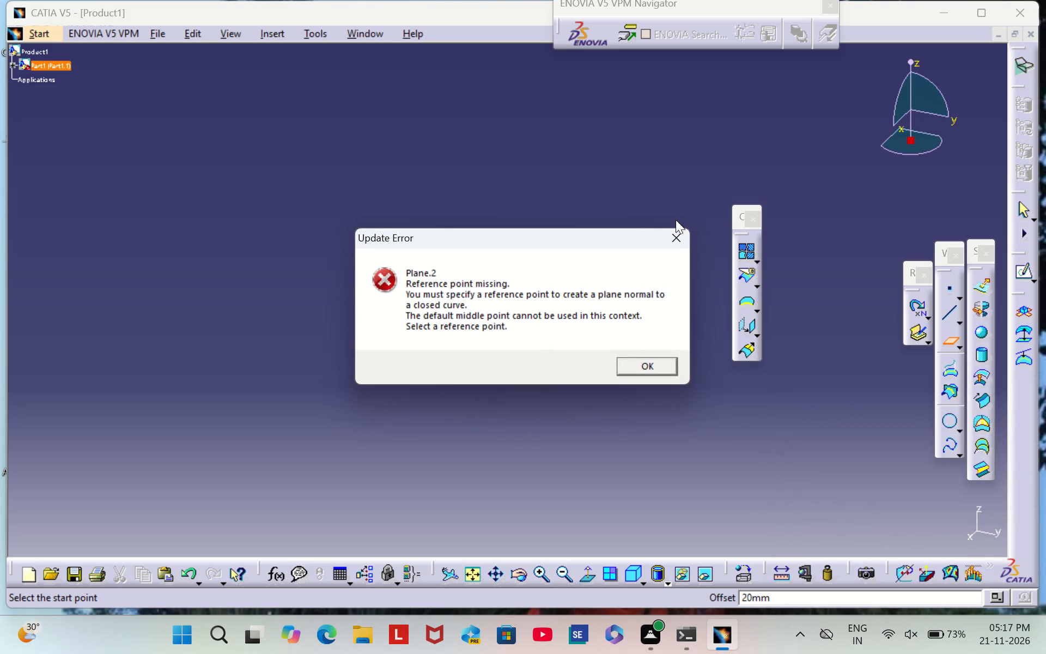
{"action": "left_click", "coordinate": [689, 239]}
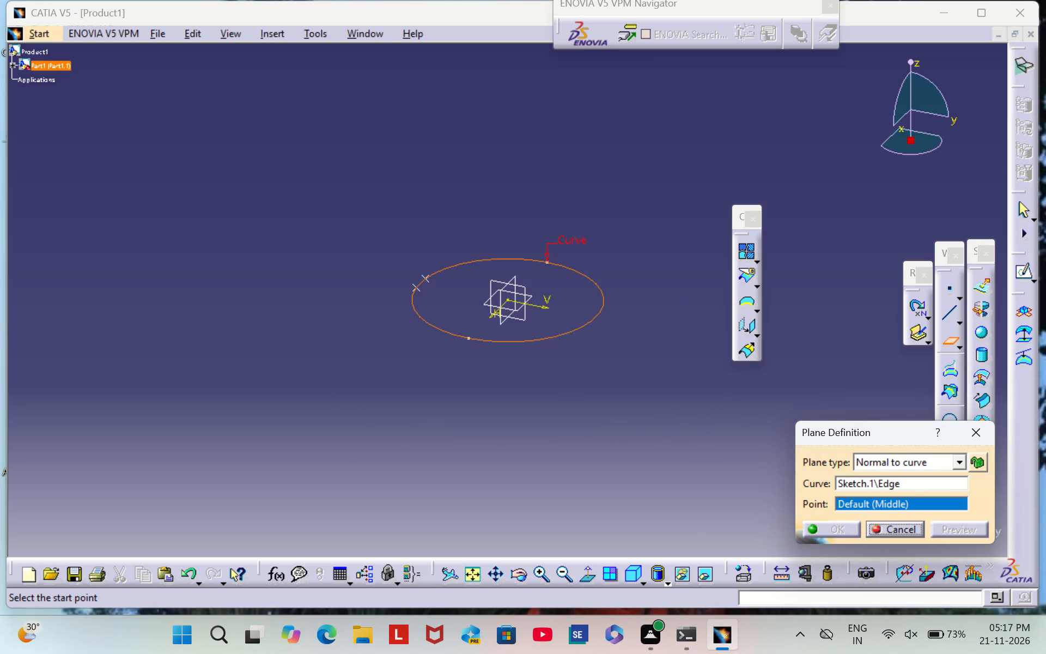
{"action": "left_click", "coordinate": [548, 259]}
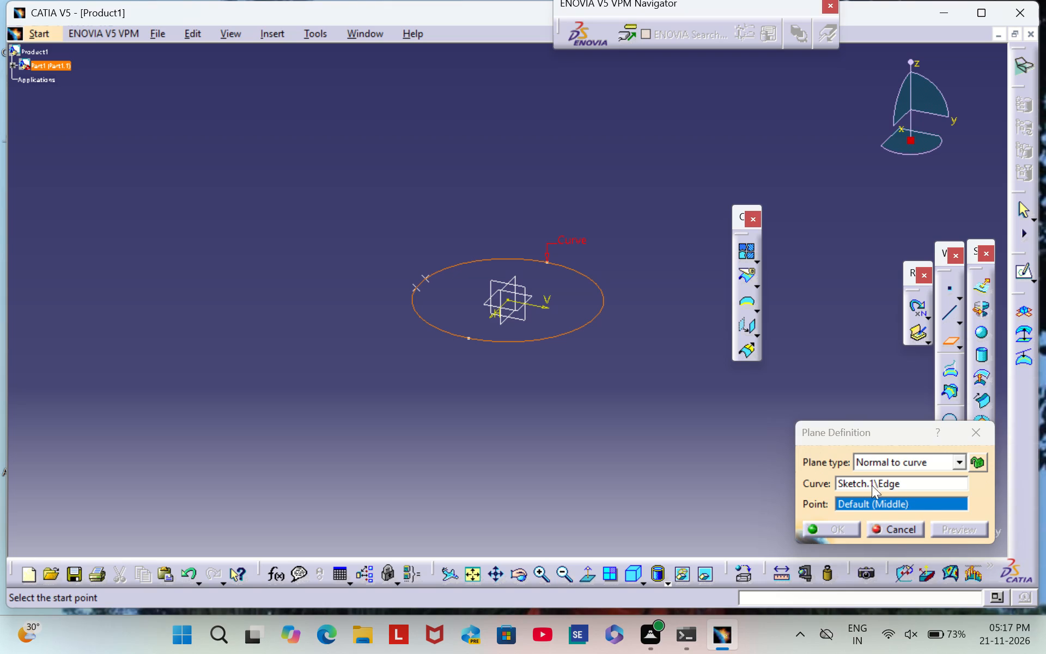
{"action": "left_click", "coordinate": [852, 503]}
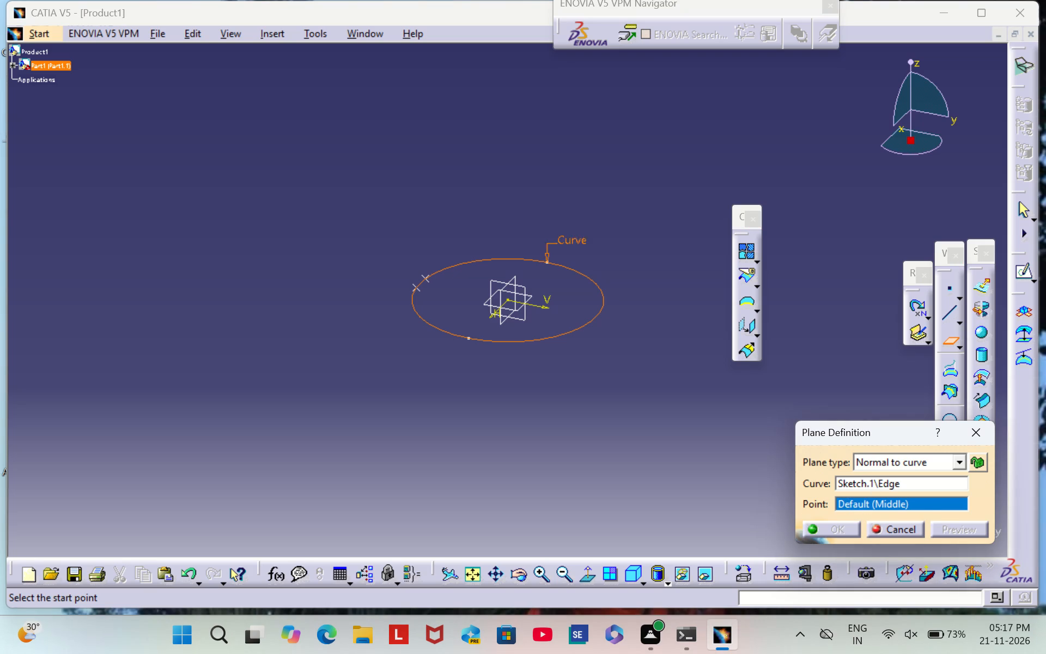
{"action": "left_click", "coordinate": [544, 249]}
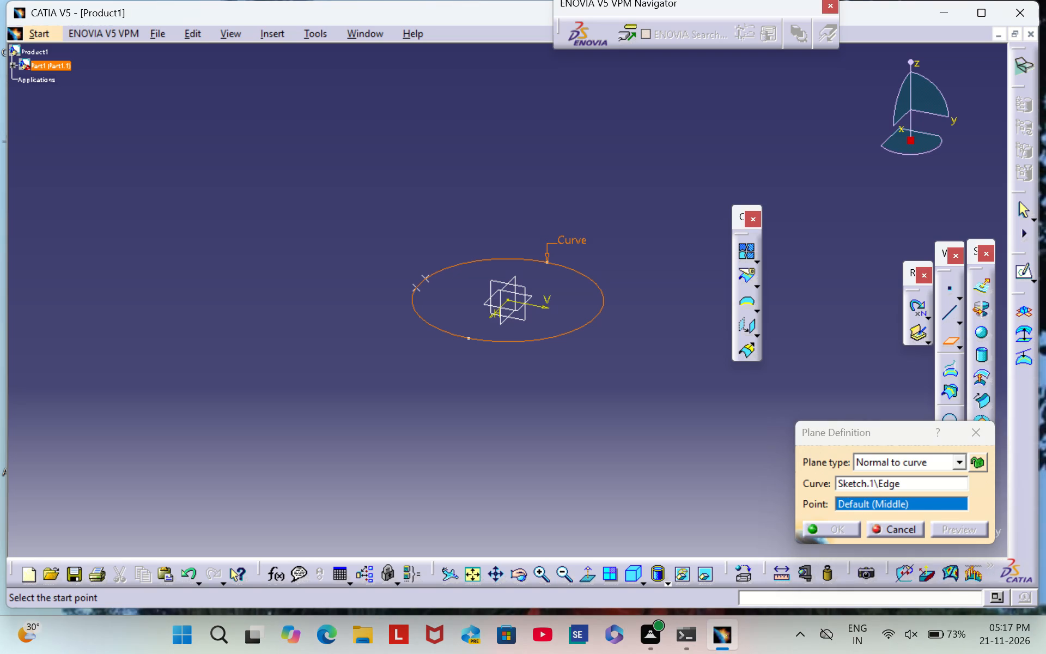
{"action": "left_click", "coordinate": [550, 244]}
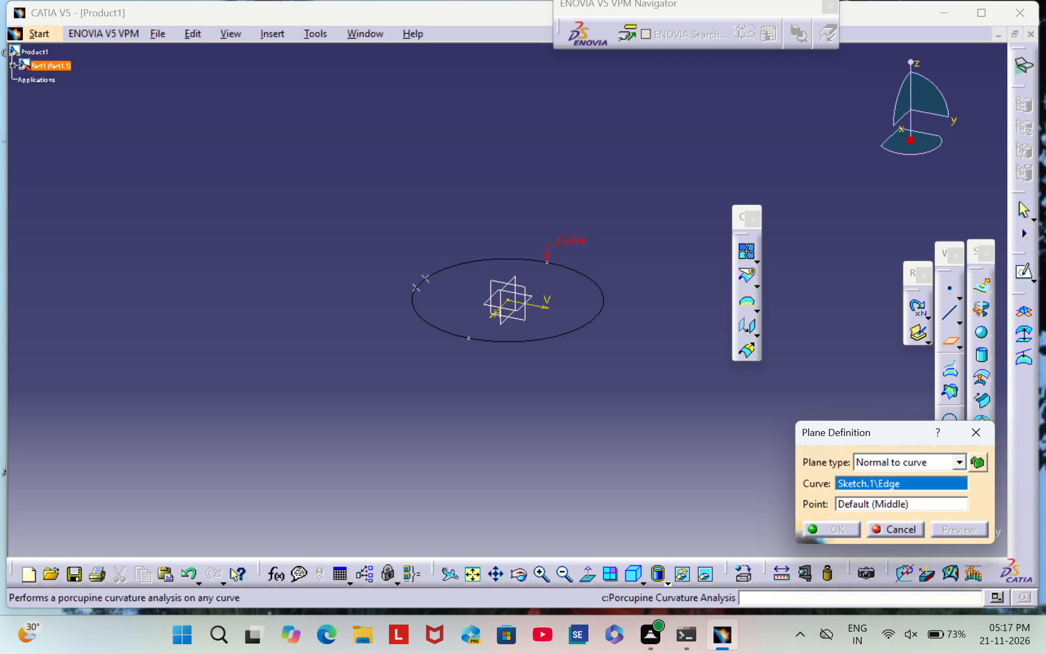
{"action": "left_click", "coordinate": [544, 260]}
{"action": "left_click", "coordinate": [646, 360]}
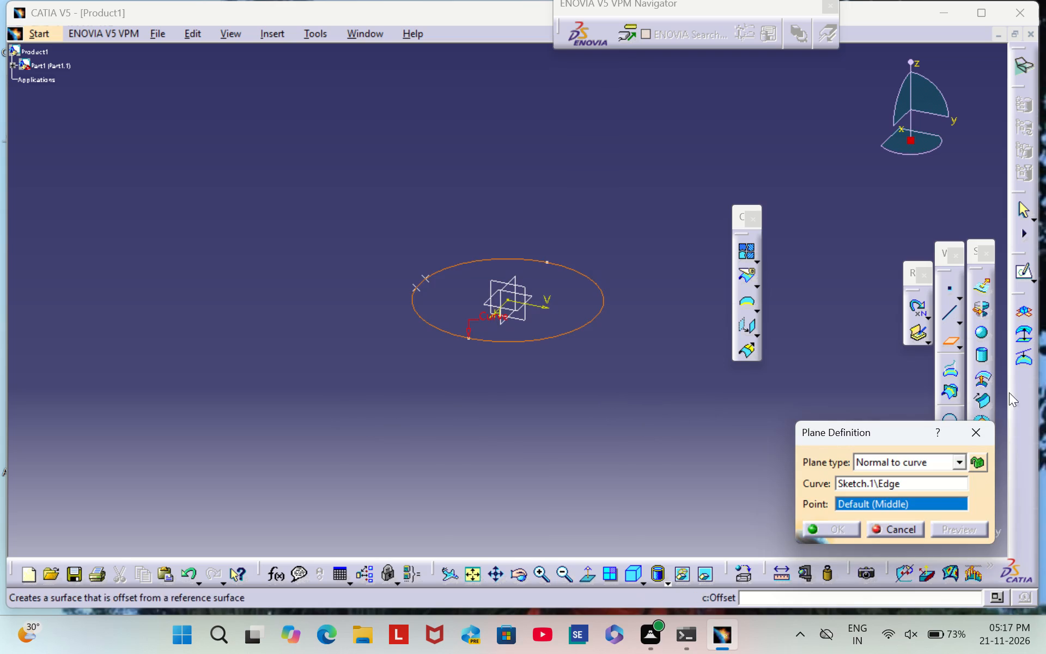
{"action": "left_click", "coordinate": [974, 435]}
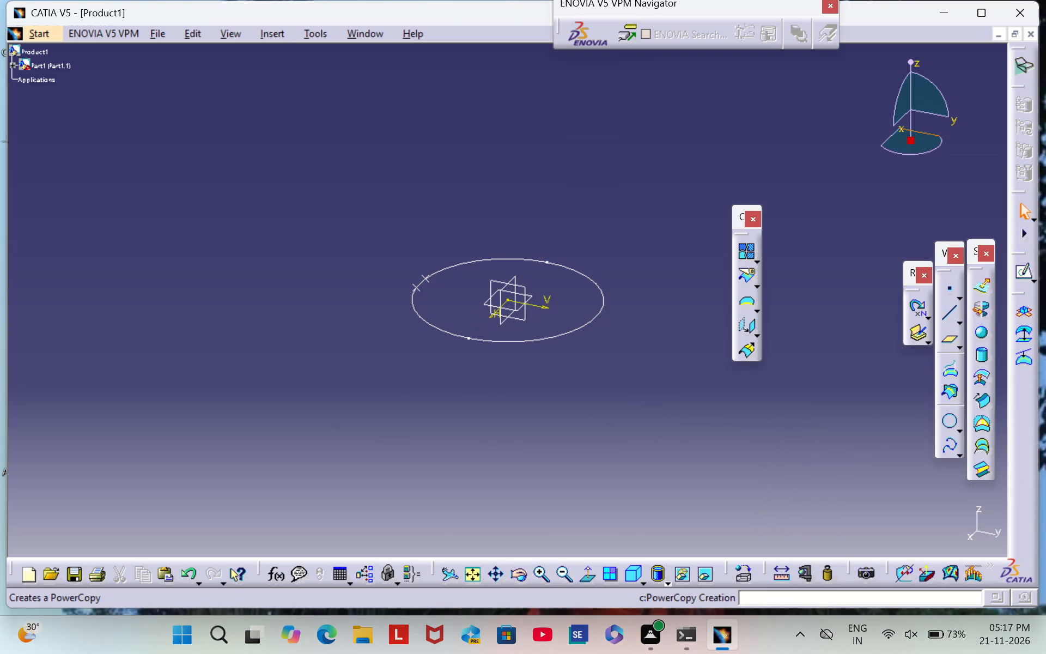
Switch to the Part Design workbench and create a new separate part with the default name and options.
{"action": "left_click", "coordinate": [32, 30]}
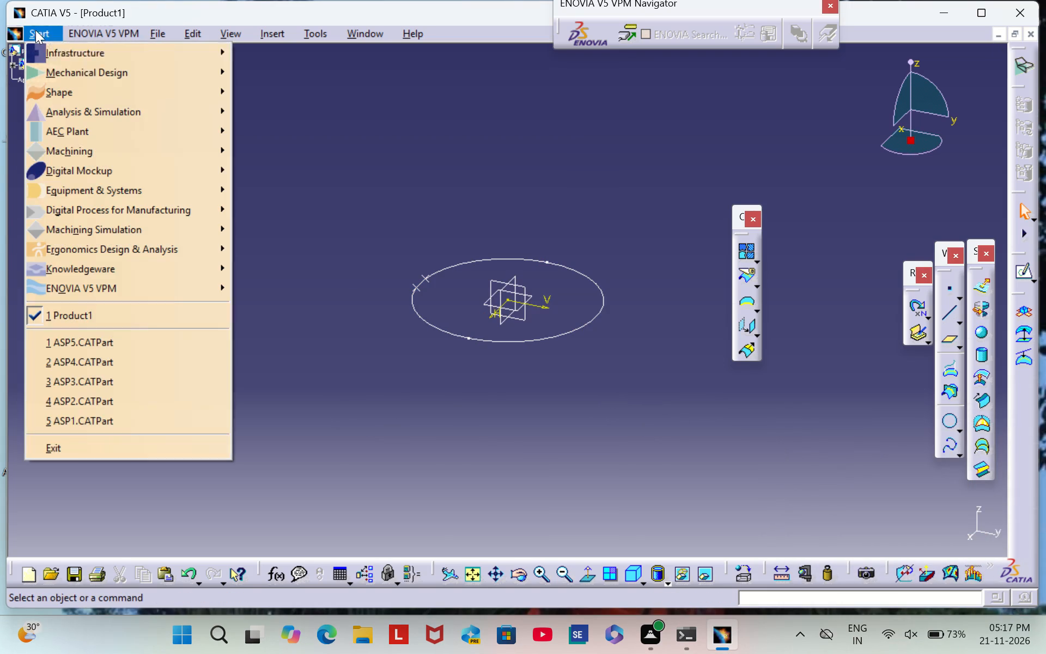
{"action": "left_click", "coordinate": [89, 73]}
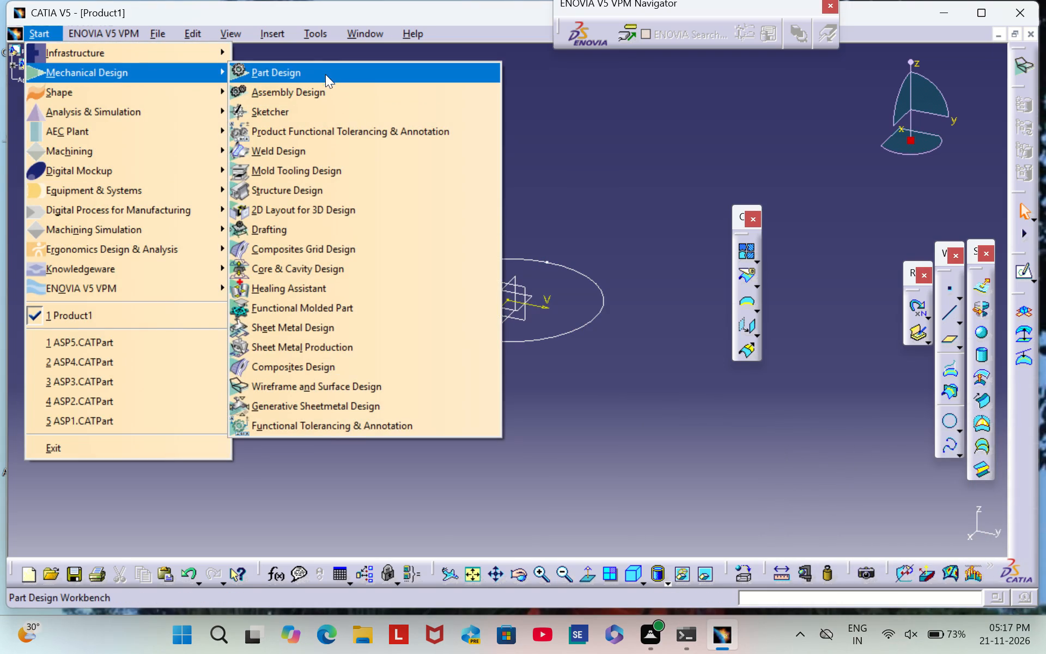
{"action": "left_click", "coordinate": [325, 70]}
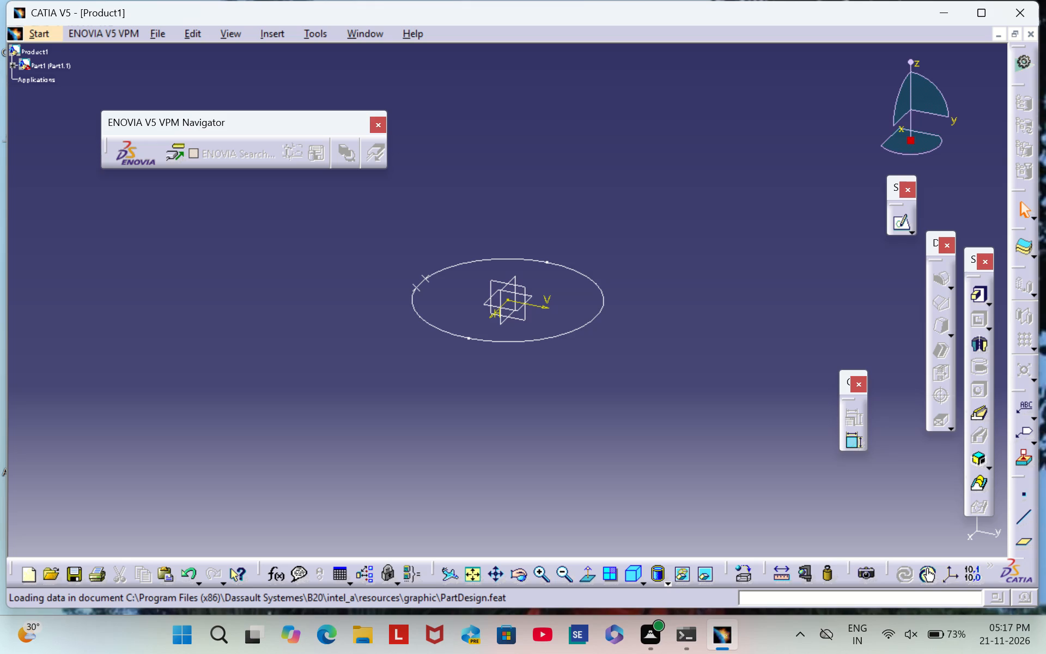
{"action": "left_click", "coordinate": [40, 30]}
{"action": "left_click", "coordinate": [84, 72]}
{"action": "left_click", "coordinate": [339, 76]}
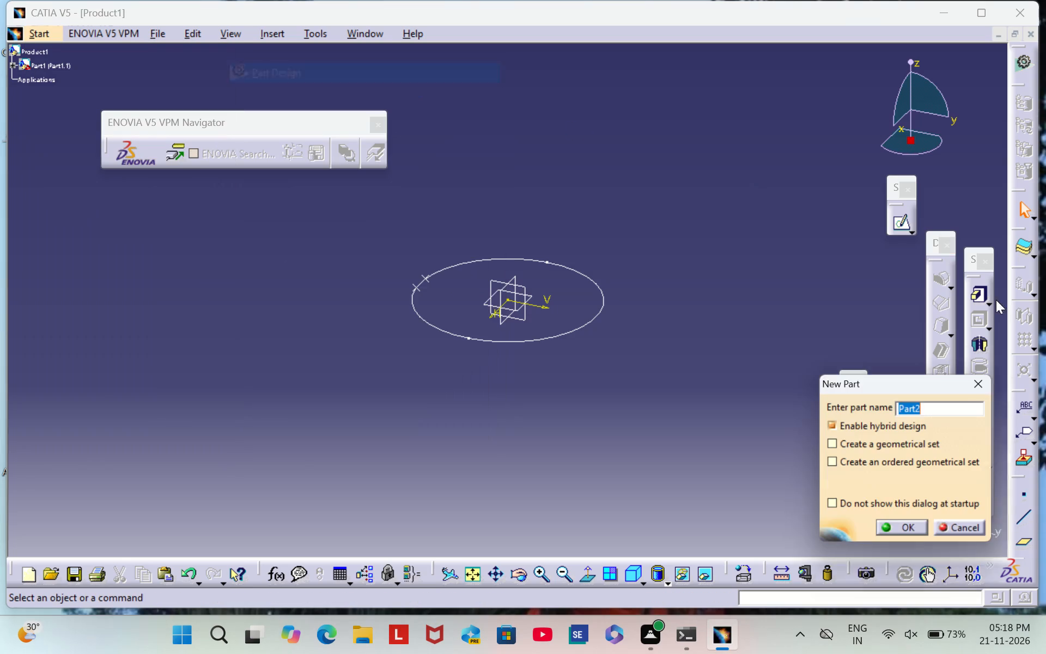
{"action": "left_click", "coordinate": [911, 533]}
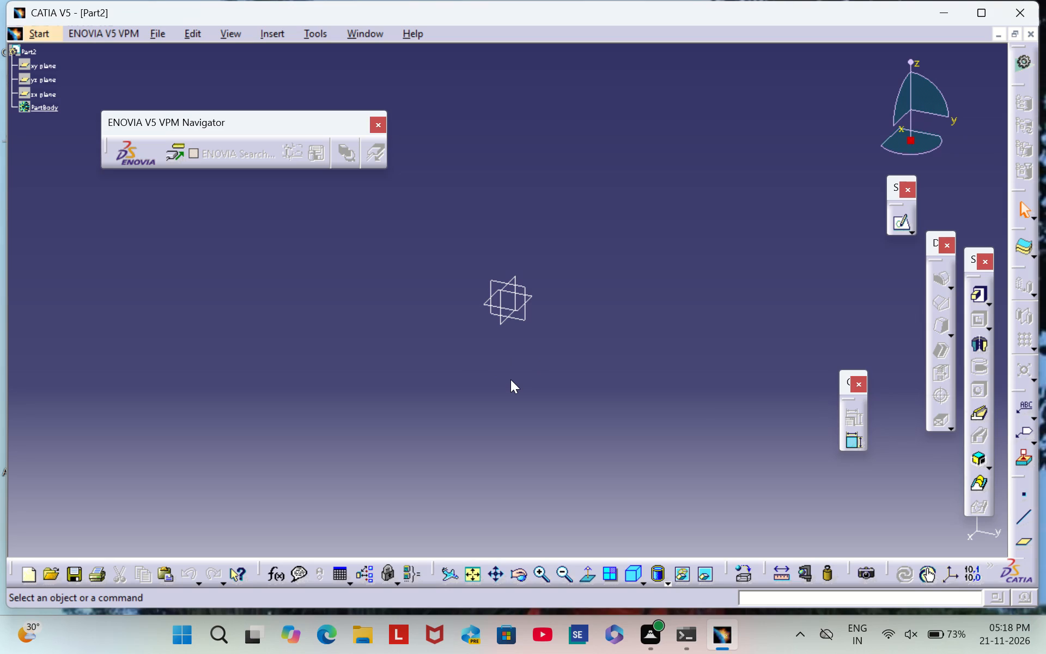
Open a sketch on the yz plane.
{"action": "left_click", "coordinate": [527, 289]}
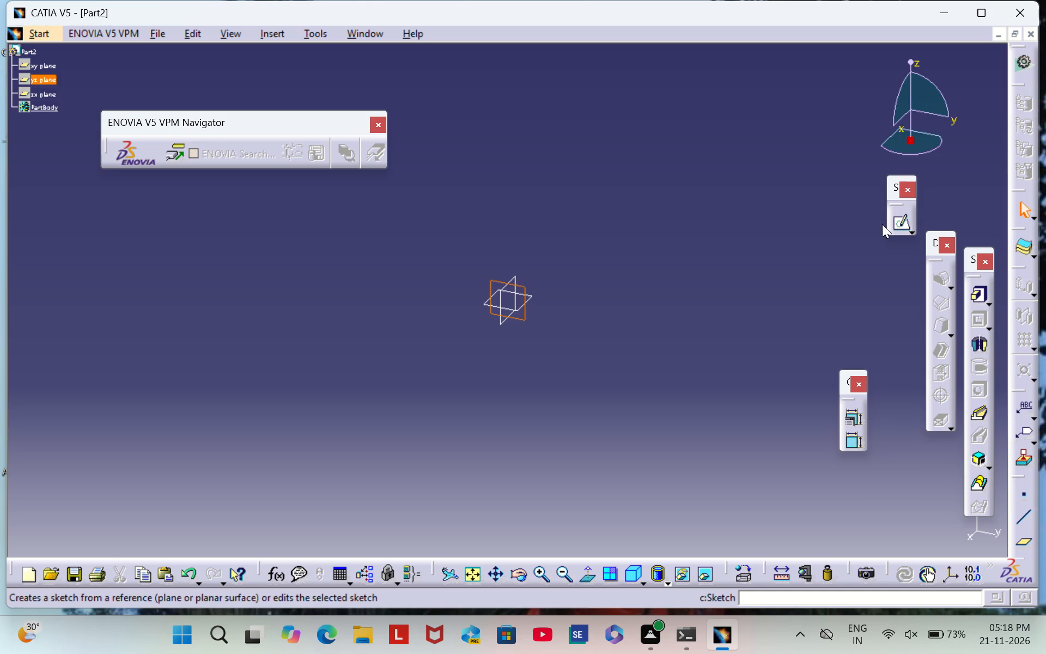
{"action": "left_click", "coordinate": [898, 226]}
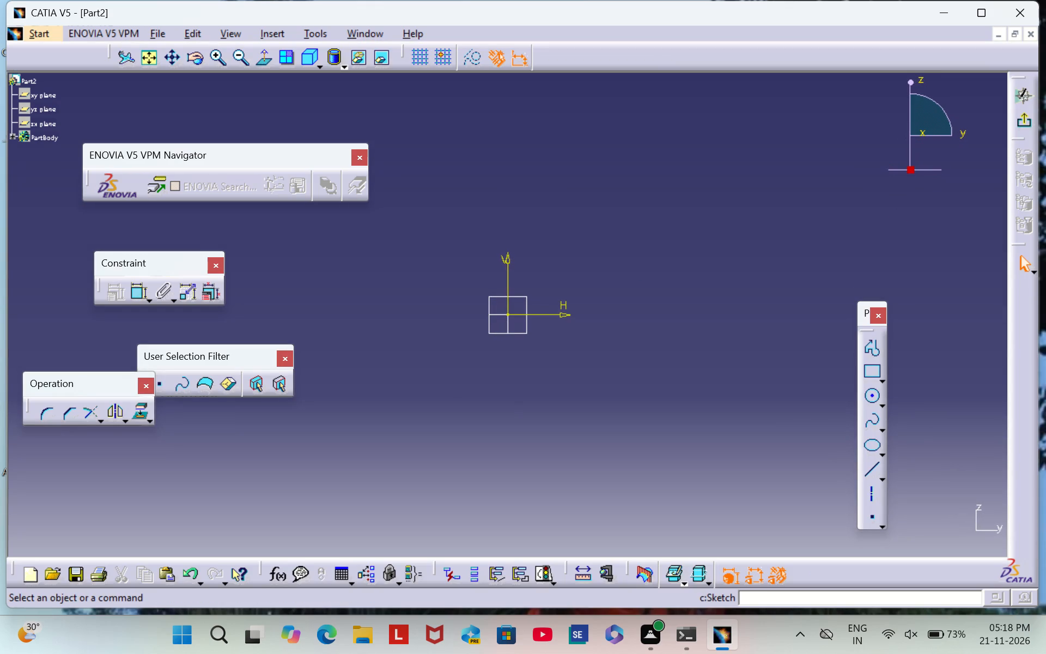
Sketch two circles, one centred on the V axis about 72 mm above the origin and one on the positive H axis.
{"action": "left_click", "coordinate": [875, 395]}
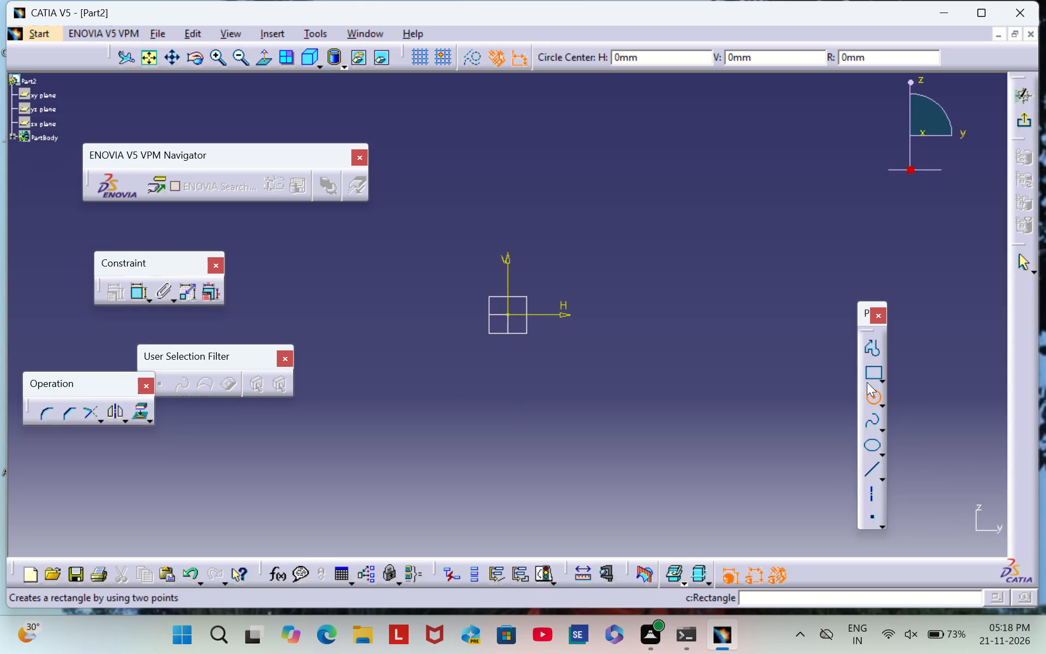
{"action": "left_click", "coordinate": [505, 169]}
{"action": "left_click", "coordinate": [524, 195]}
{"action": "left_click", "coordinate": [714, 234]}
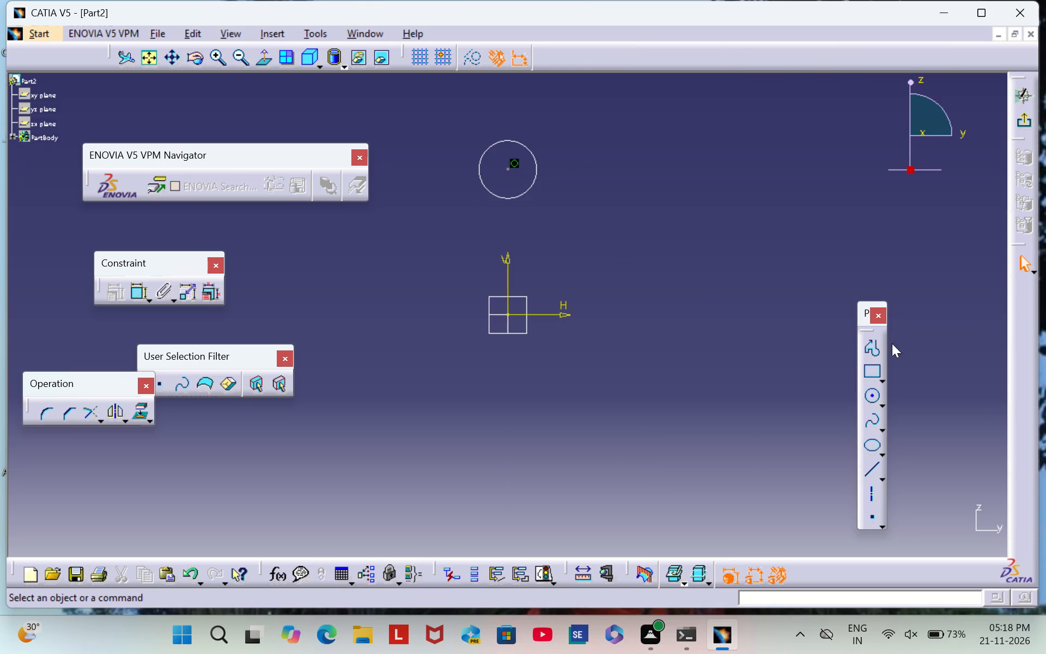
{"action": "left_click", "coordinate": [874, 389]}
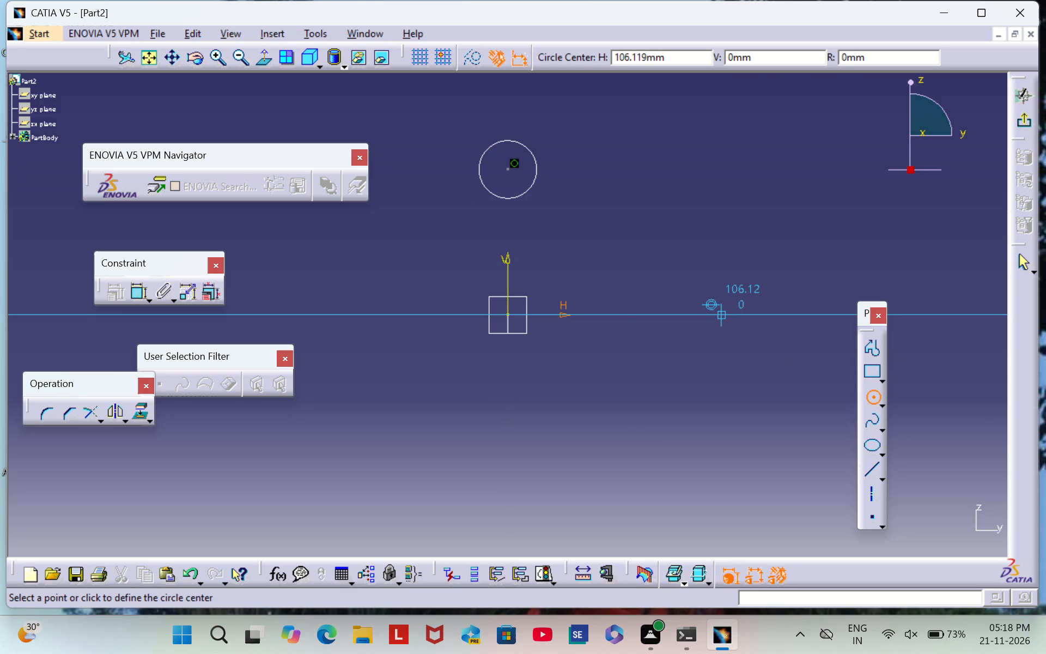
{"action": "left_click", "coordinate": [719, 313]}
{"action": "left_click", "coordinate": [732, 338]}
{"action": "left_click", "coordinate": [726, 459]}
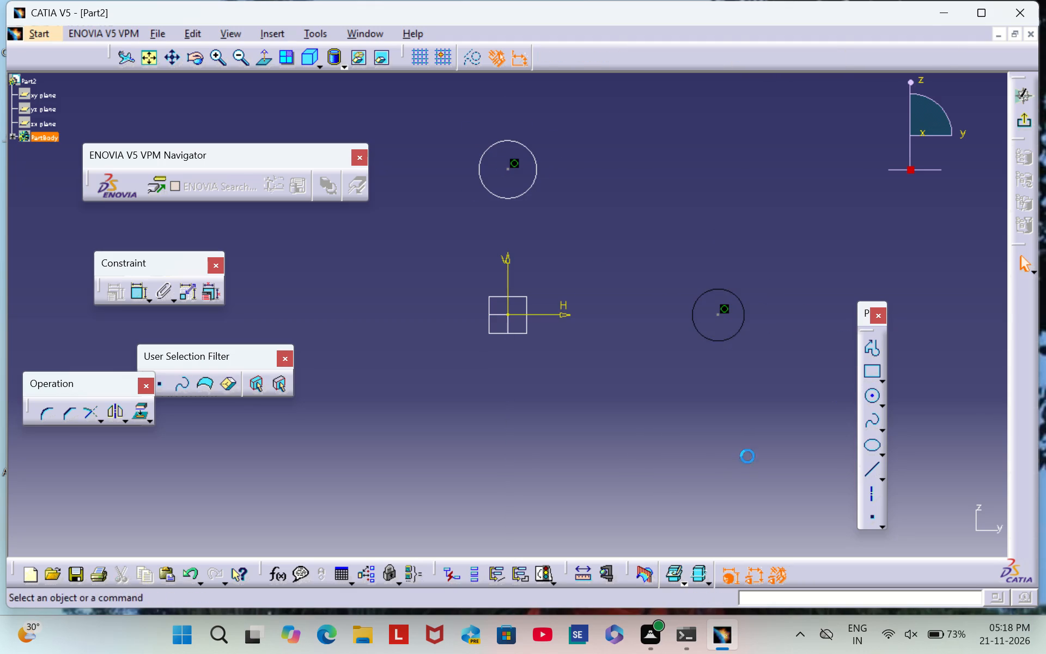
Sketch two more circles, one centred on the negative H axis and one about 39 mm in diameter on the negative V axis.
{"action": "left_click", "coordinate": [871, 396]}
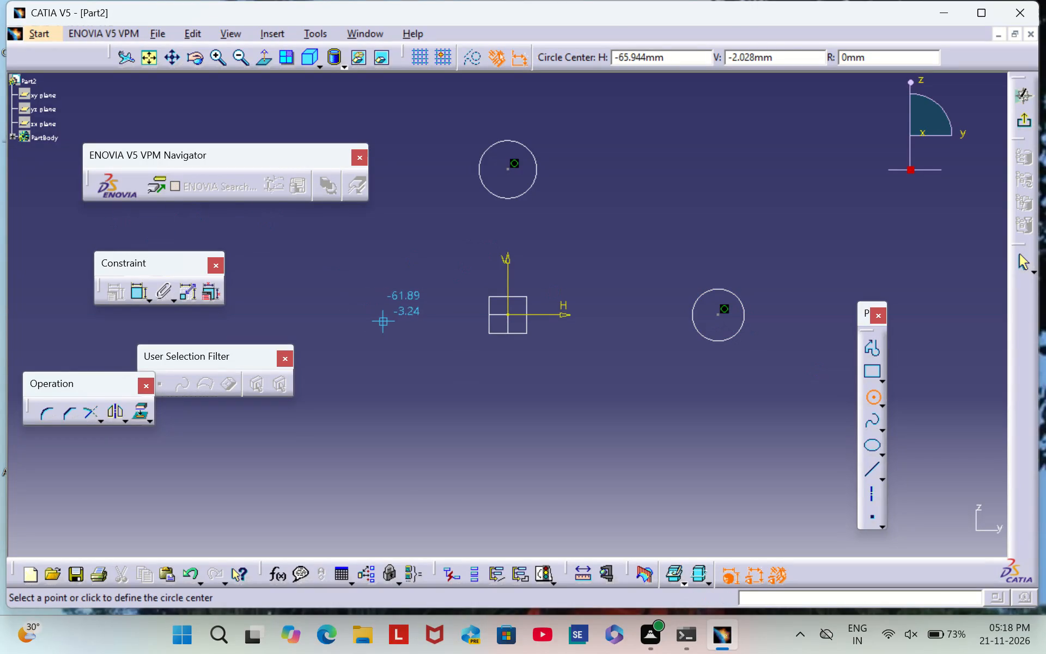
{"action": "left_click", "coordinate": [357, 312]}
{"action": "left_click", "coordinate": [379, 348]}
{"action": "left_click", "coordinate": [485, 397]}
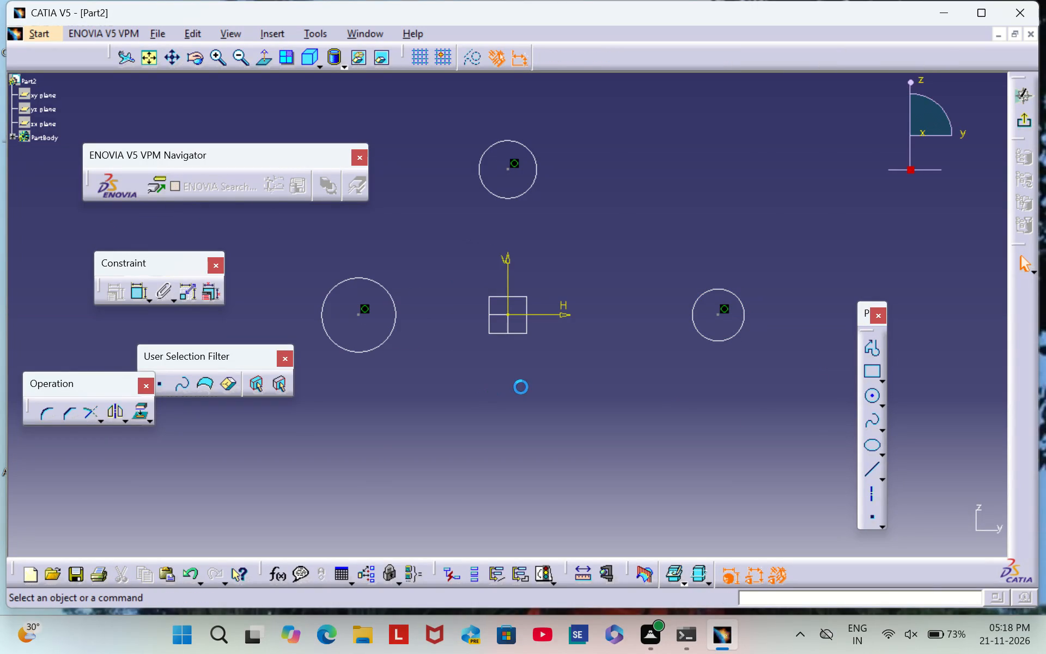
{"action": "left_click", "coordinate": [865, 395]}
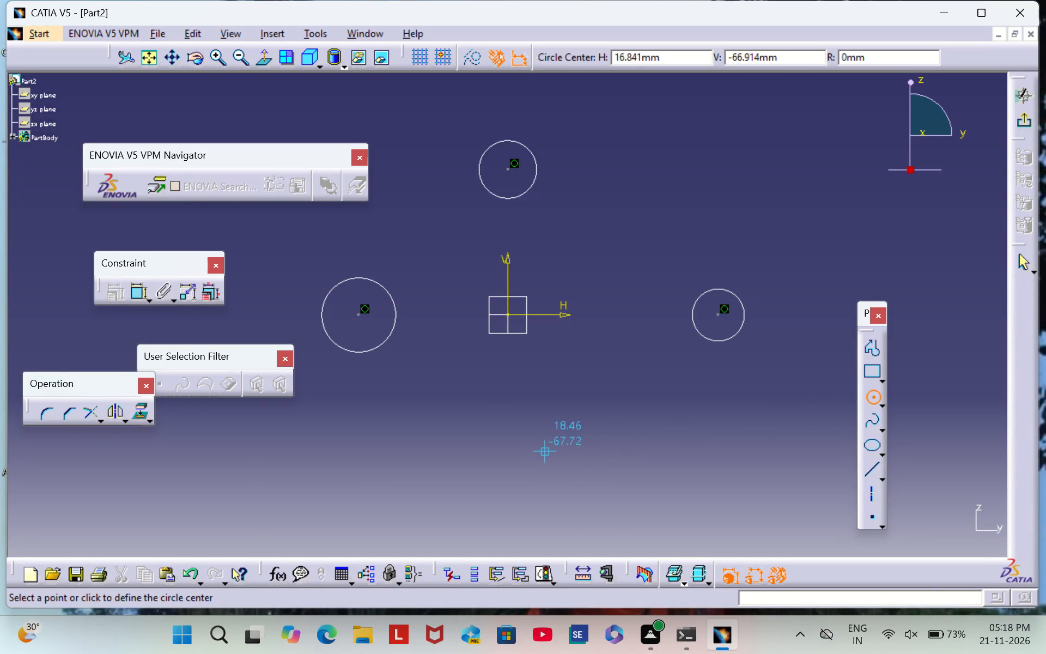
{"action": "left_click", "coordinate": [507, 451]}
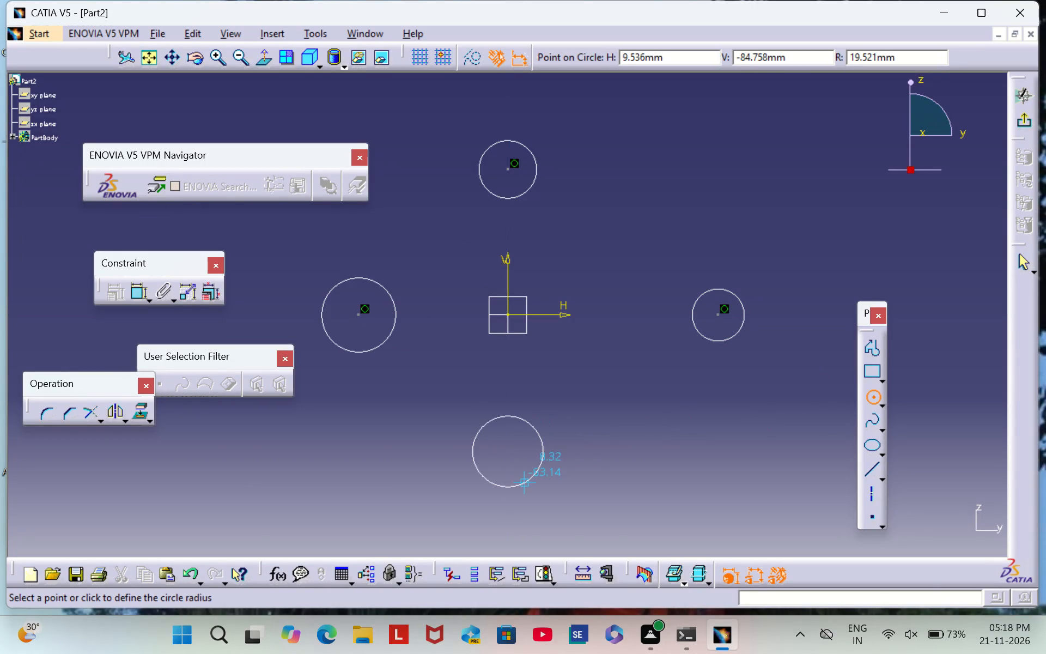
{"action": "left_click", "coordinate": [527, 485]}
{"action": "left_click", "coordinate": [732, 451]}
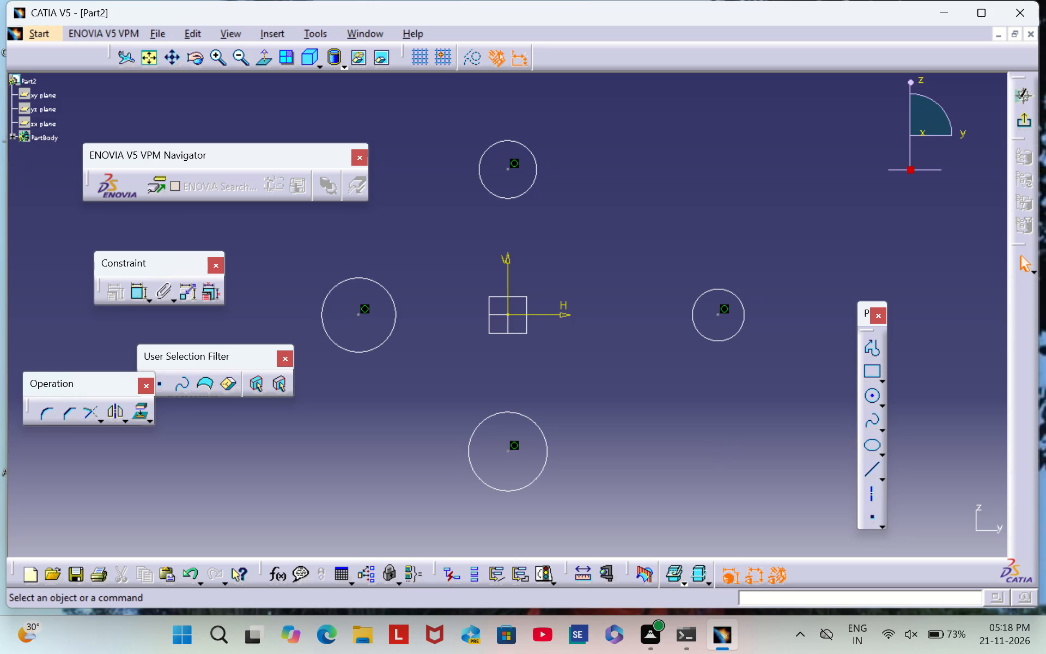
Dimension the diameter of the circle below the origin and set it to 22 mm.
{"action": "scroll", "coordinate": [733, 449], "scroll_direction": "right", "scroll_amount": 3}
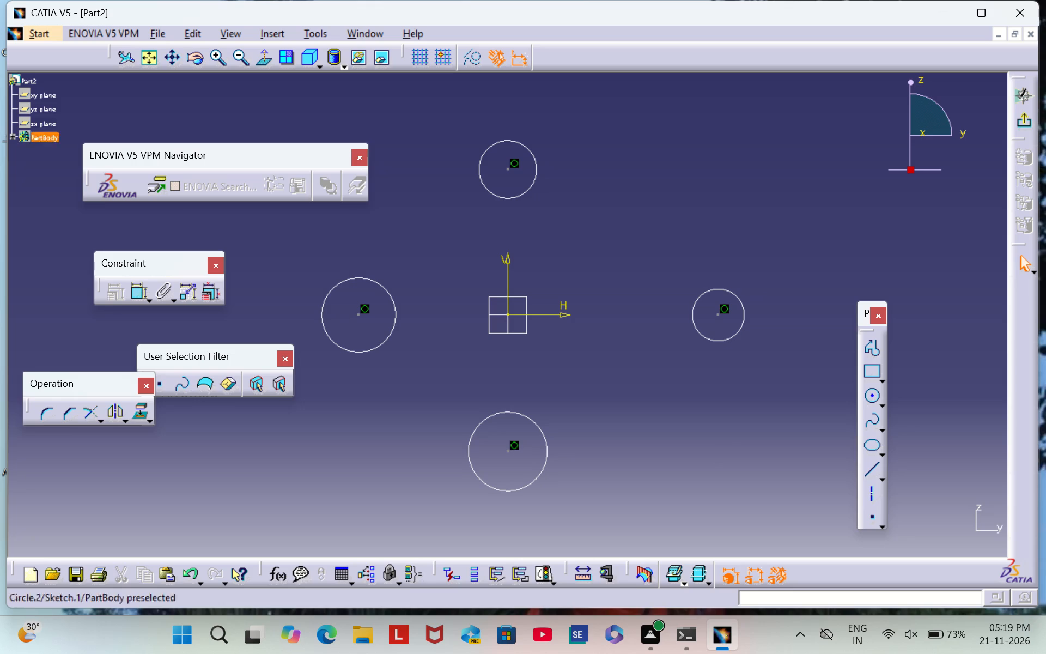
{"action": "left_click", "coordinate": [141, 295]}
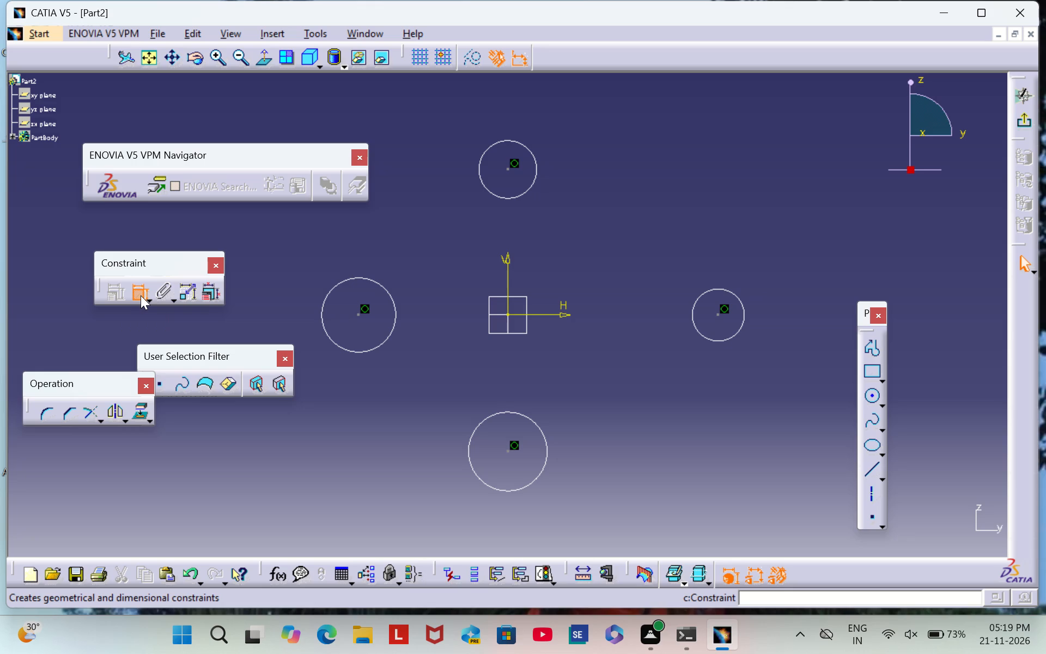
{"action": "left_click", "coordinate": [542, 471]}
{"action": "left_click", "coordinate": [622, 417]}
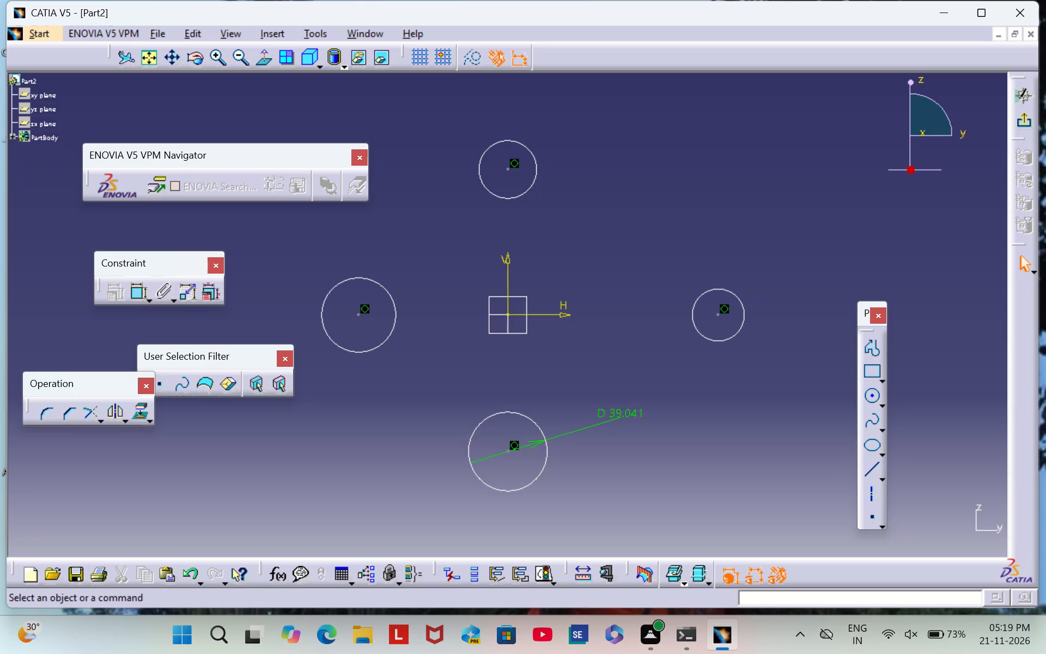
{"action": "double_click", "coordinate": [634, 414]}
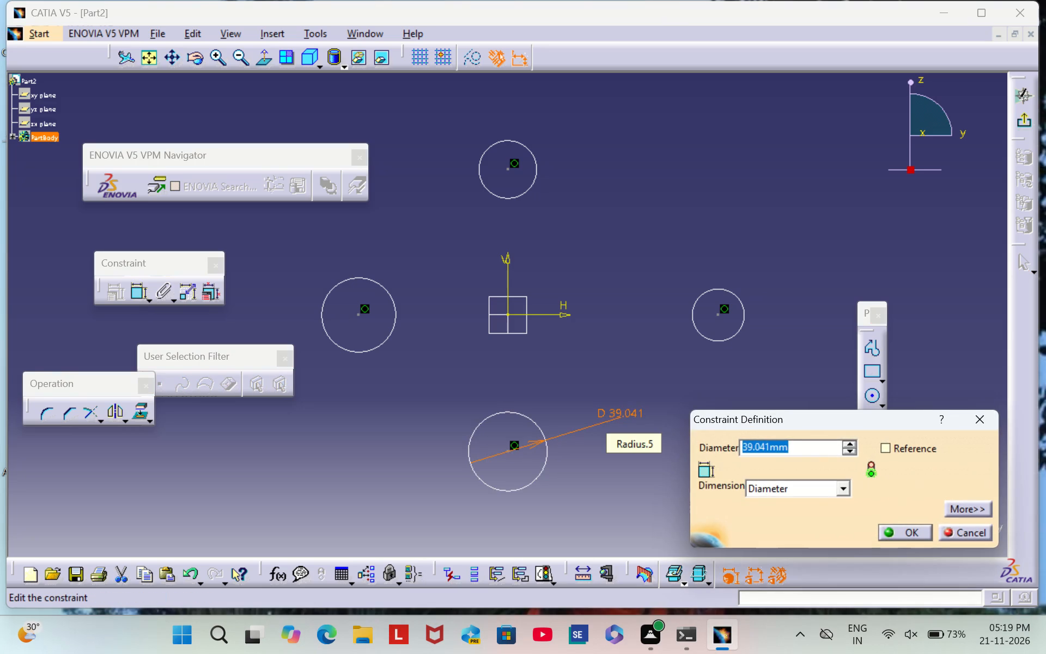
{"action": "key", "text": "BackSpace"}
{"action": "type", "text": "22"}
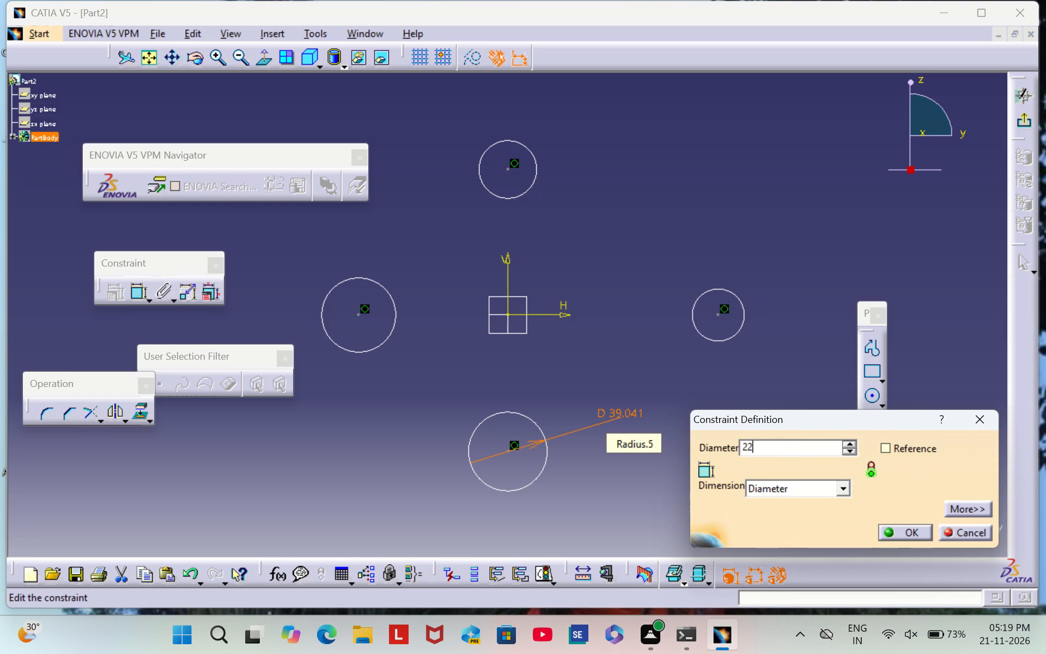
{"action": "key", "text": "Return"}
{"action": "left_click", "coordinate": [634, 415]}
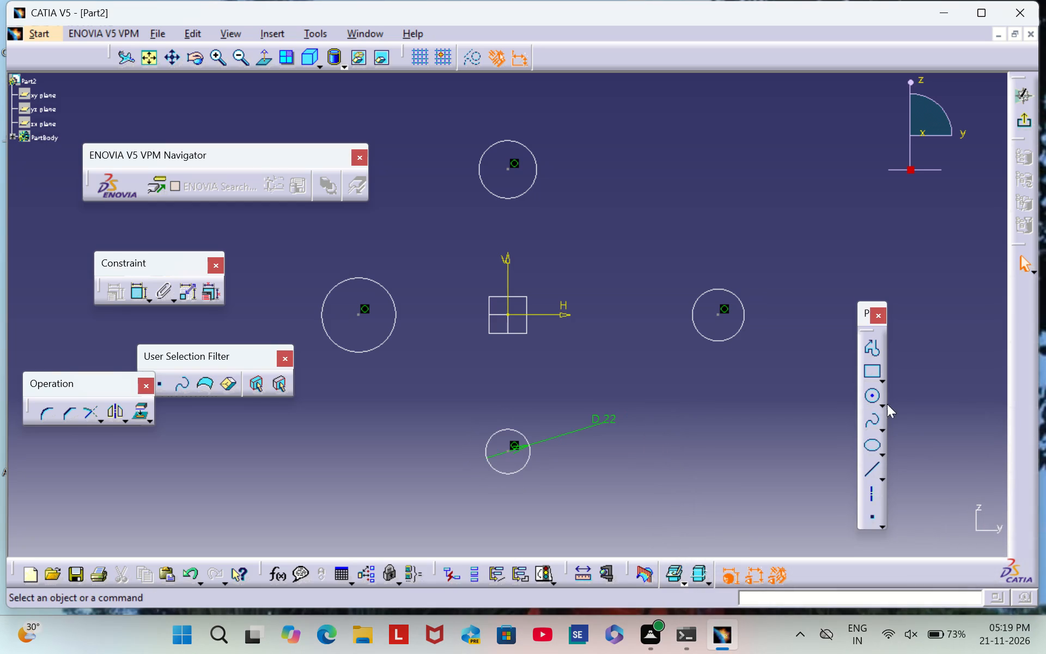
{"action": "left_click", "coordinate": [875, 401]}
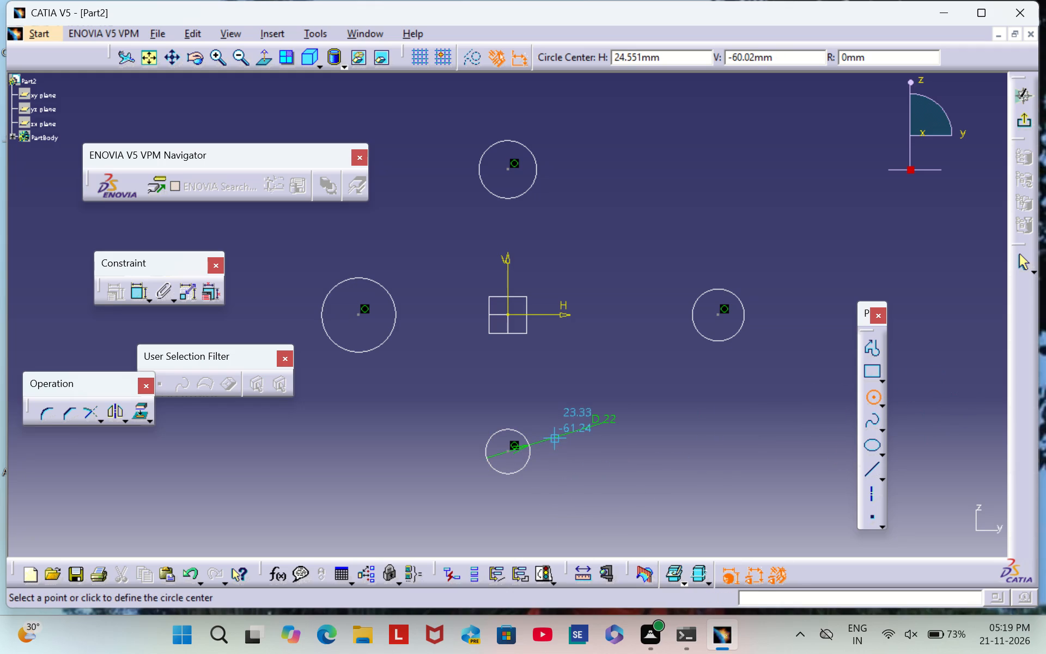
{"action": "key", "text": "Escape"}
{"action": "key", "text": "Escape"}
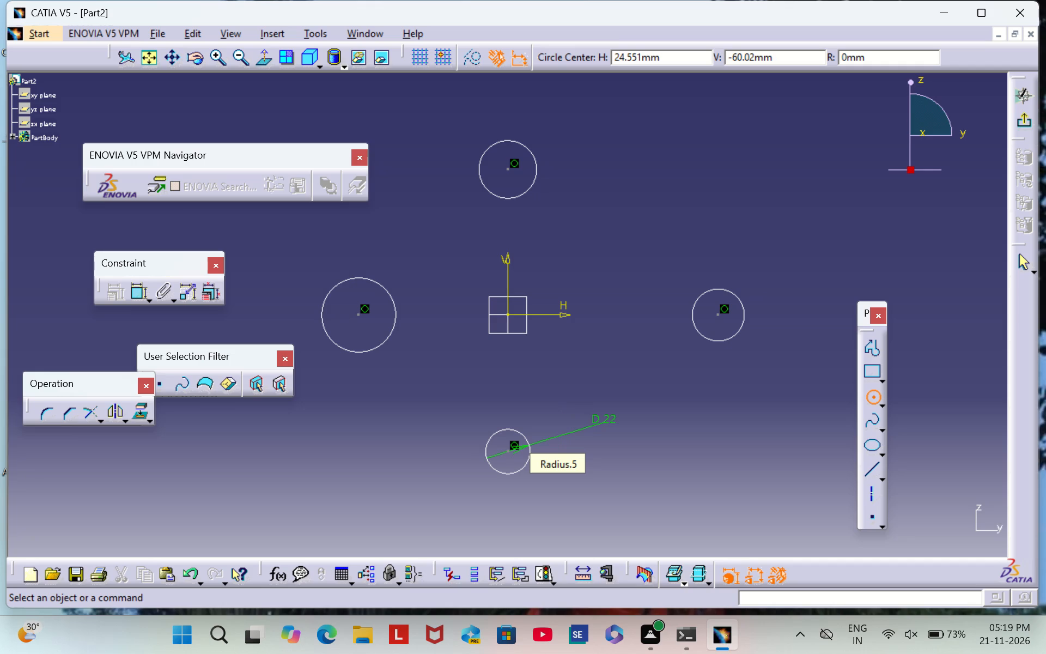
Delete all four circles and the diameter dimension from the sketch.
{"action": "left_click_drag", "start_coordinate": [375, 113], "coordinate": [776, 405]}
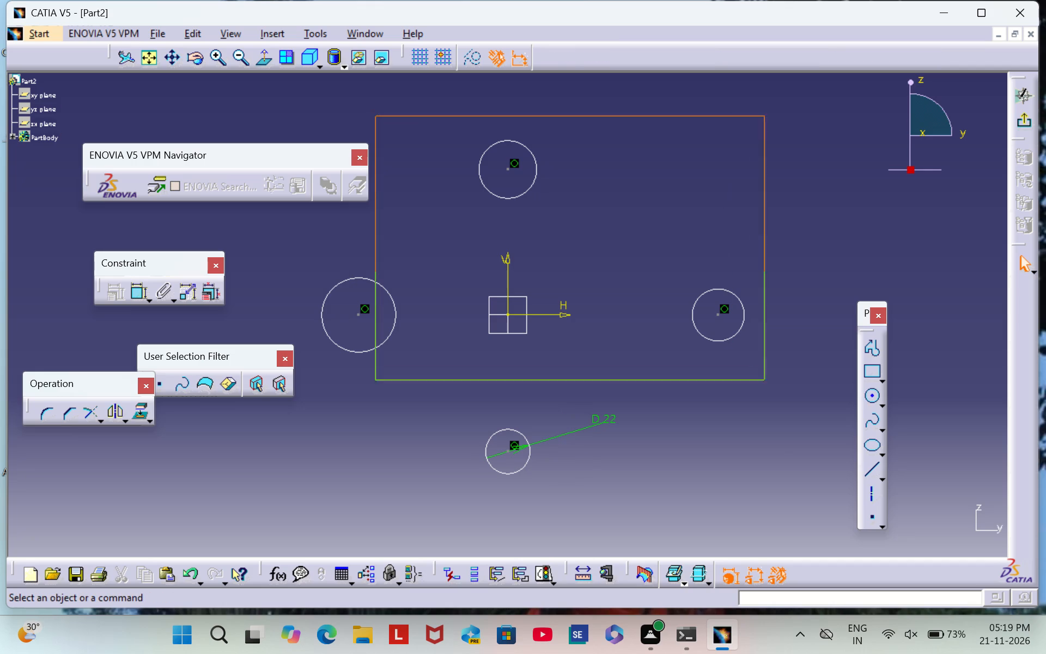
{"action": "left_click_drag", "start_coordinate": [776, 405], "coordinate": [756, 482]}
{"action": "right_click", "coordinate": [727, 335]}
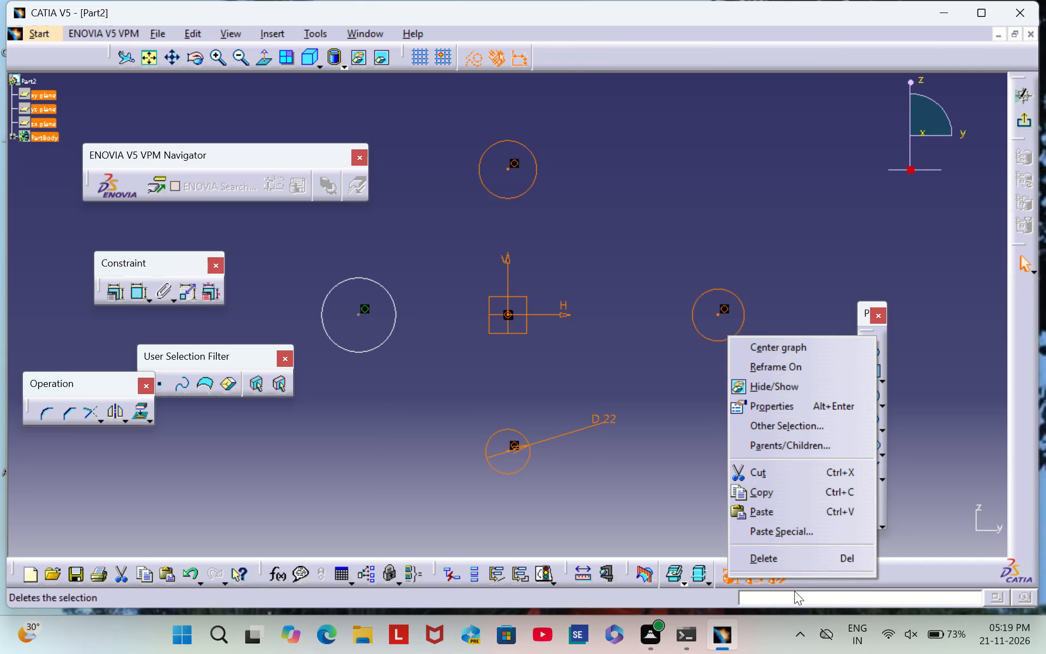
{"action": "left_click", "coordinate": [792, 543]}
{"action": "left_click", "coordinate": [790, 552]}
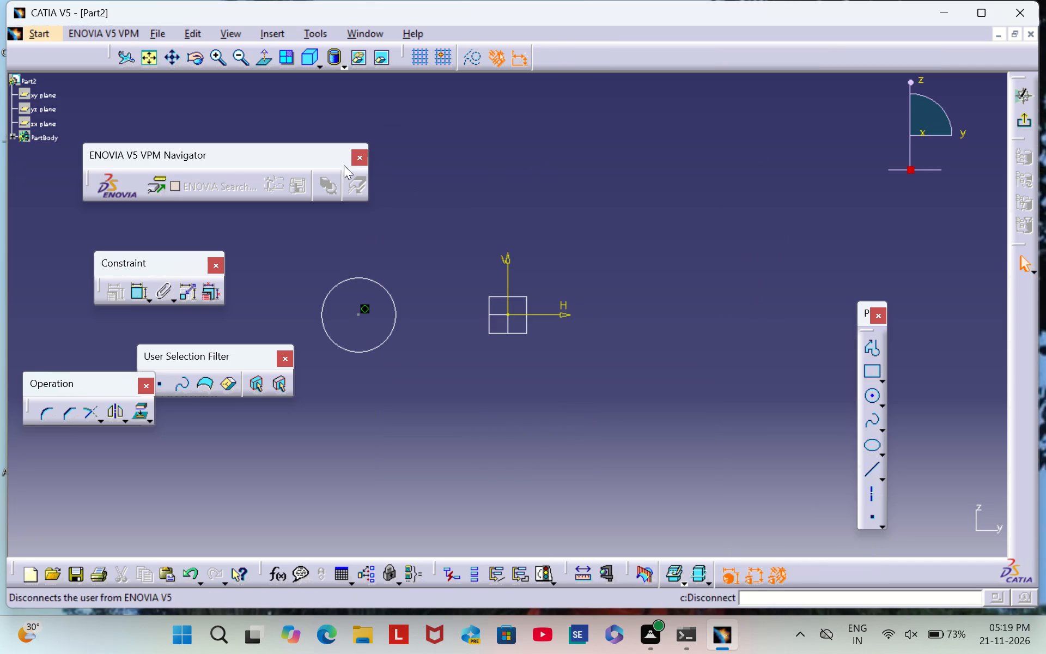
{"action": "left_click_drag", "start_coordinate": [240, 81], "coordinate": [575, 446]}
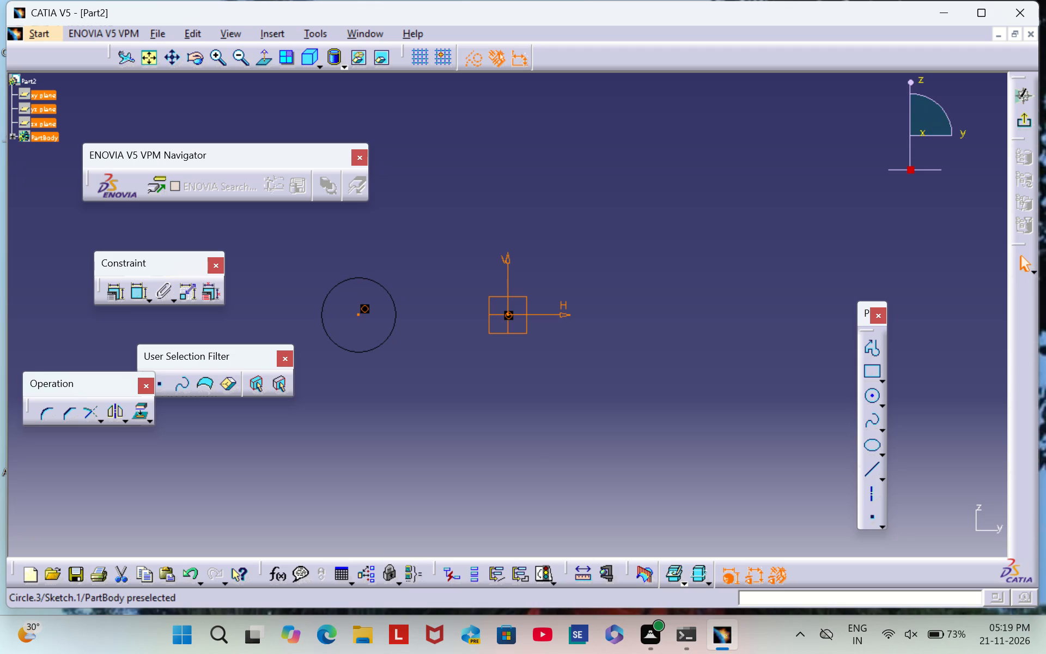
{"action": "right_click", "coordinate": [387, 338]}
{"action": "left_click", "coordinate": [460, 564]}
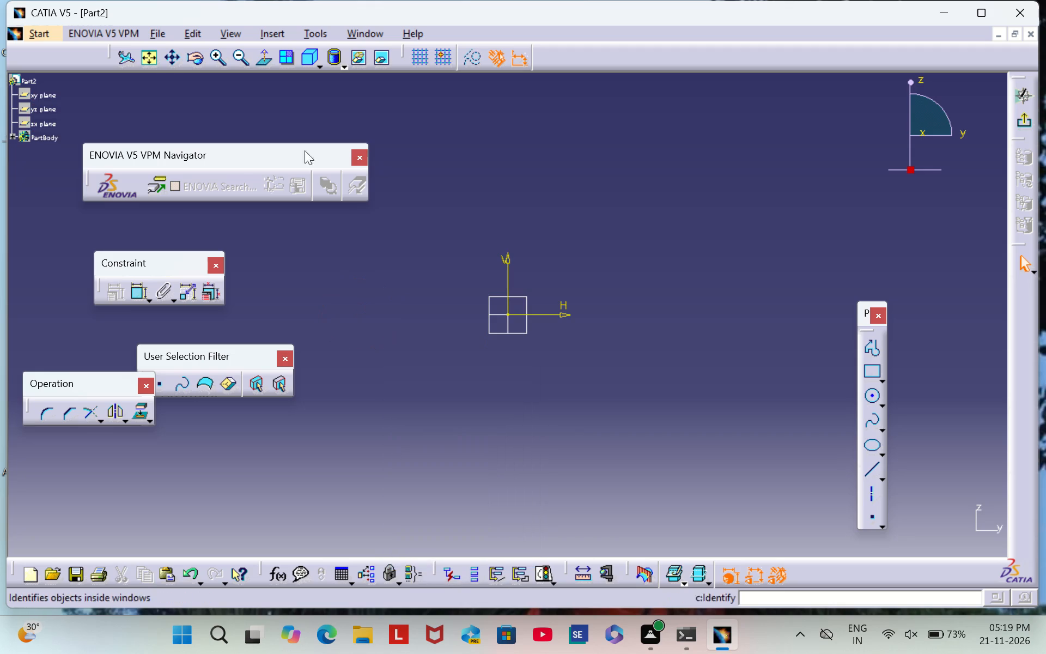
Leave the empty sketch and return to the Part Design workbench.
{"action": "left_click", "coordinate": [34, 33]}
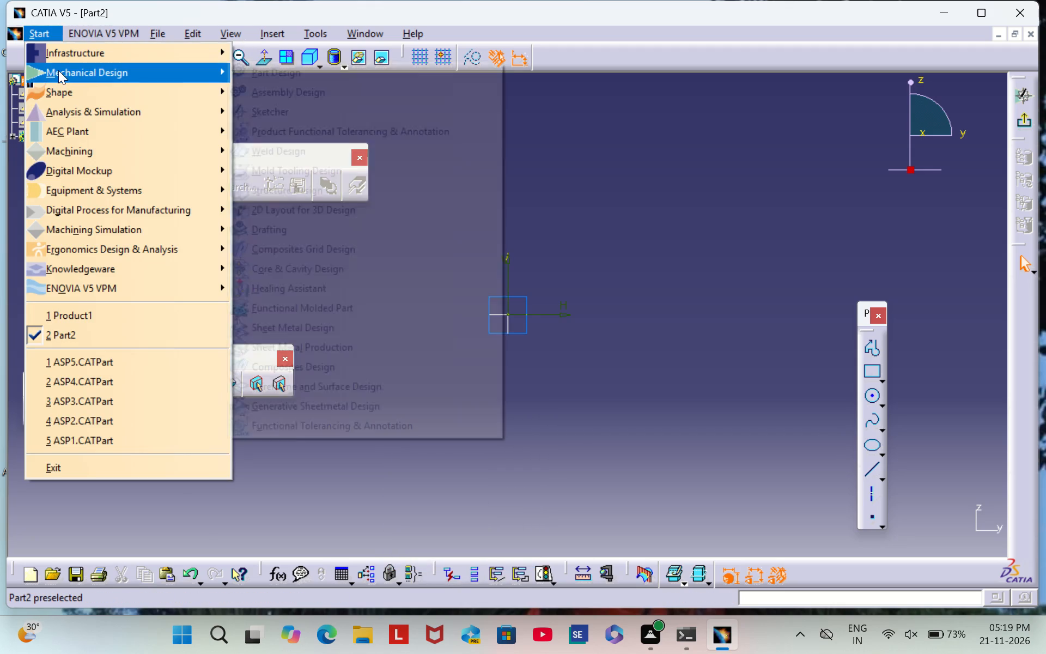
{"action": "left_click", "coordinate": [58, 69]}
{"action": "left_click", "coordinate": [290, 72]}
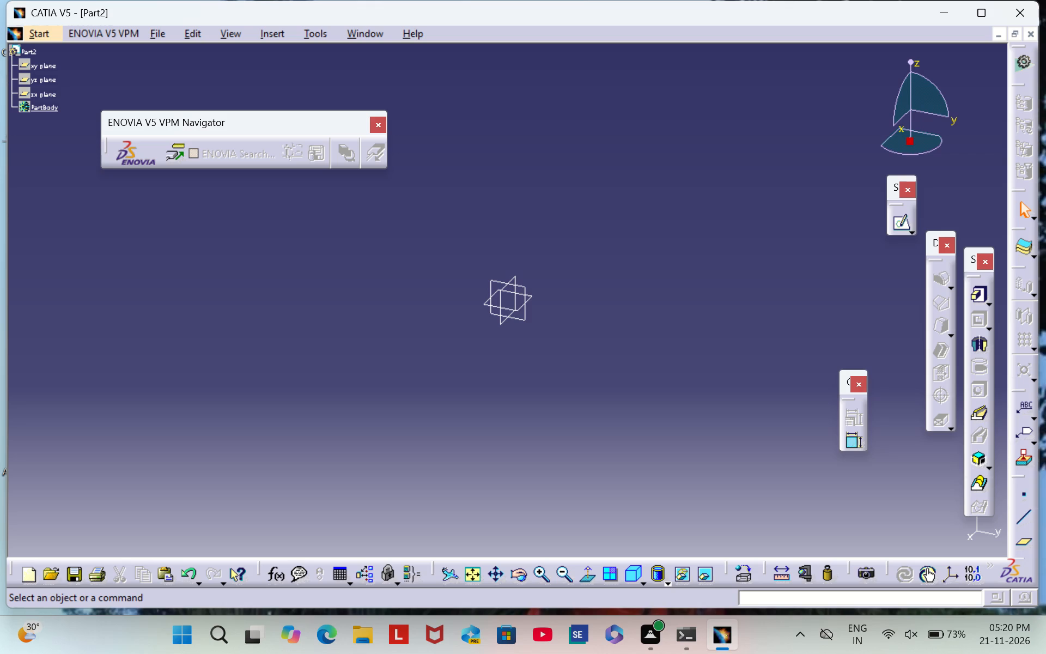
Open a new sketch on the yz plane.
{"action": "left_click", "coordinate": [525, 294]}
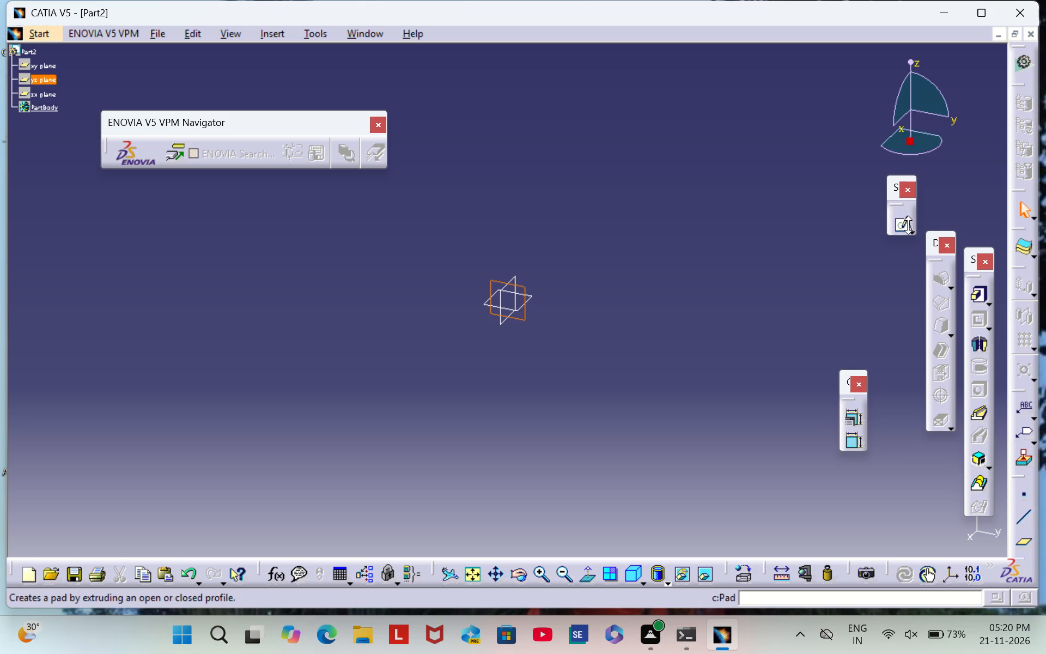
{"action": "left_click", "coordinate": [903, 221]}
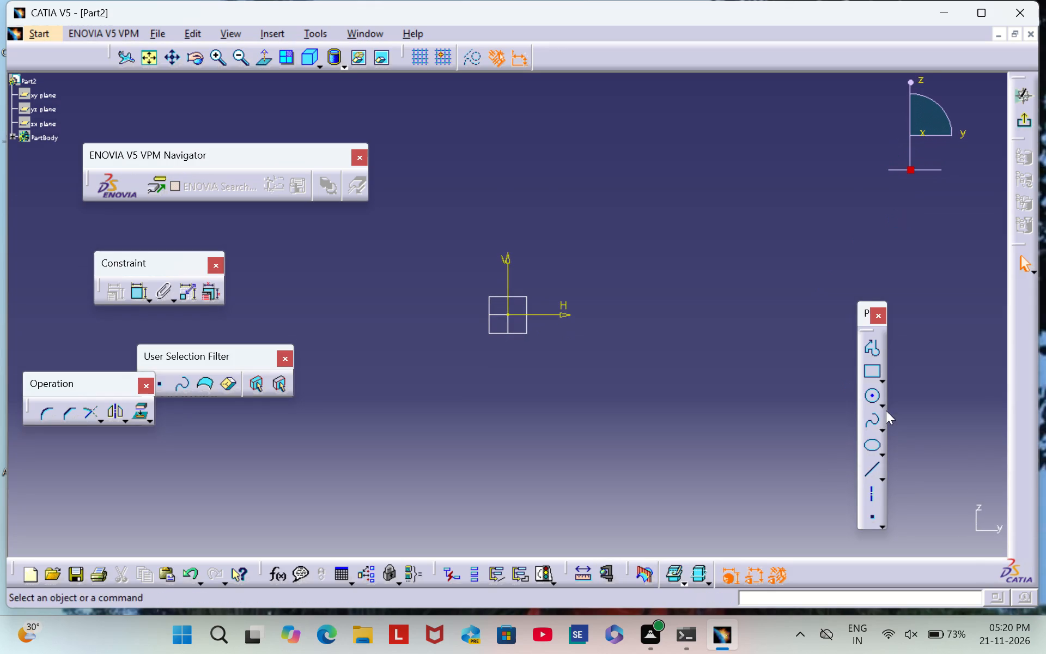
Sketch a circle centred on the origin, about 65 mm in diameter.
{"action": "left_click", "coordinate": [872, 395]}
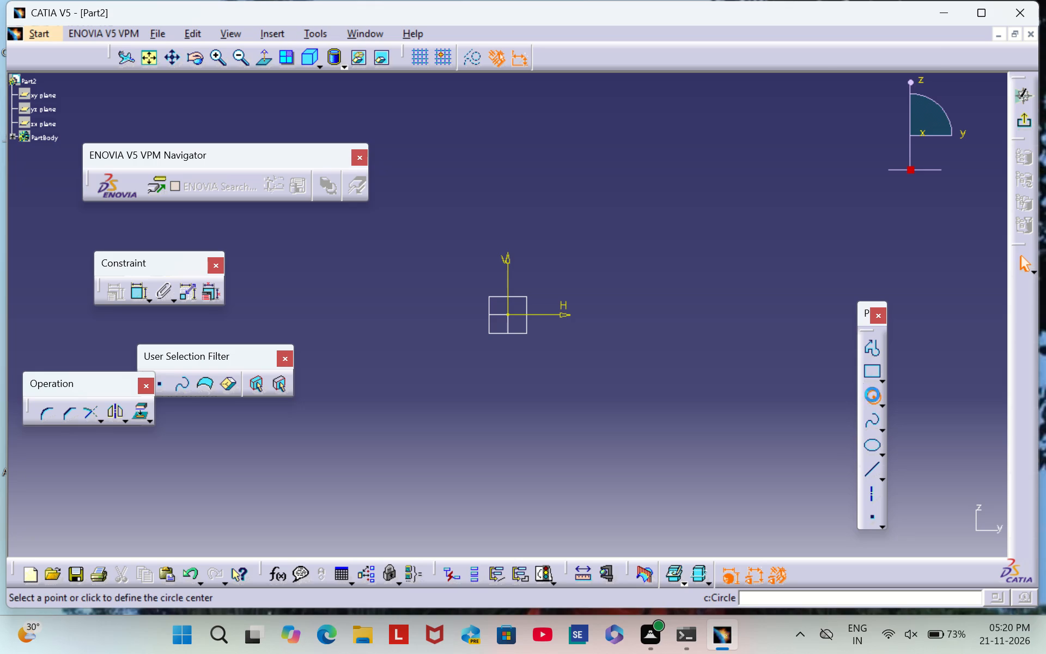
{"action": "left_click", "coordinate": [508, 314]}
{"action": "left_click", "coordinate": [554, 360]}
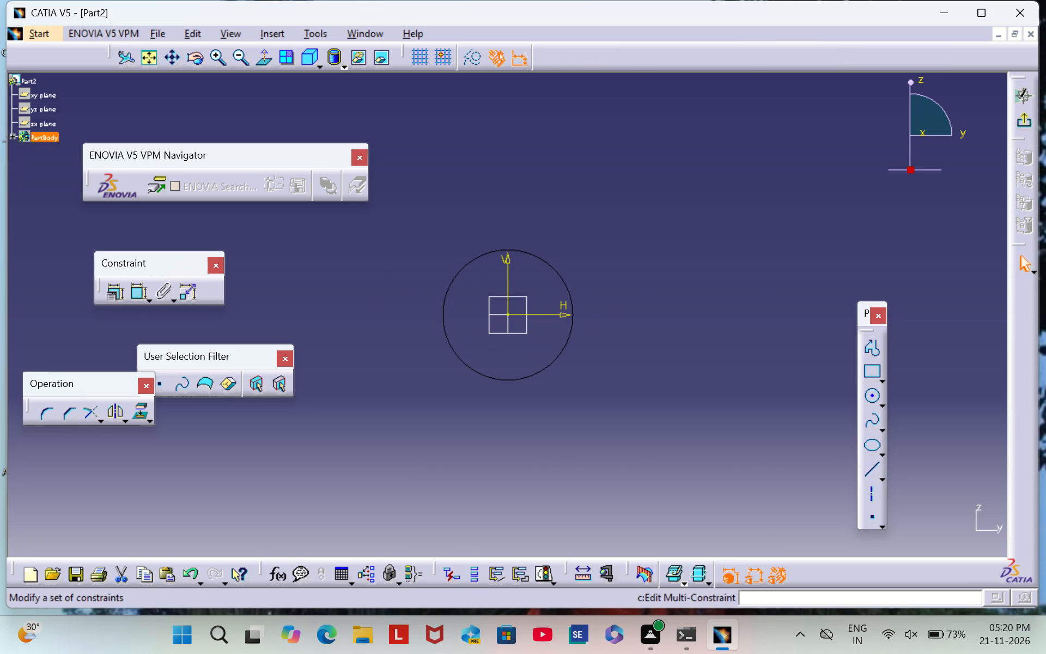
Dimension the origin-centred circle's diameter and set it to 40 mm.
{"action": "left_click", "coordinate": [140, 299]}
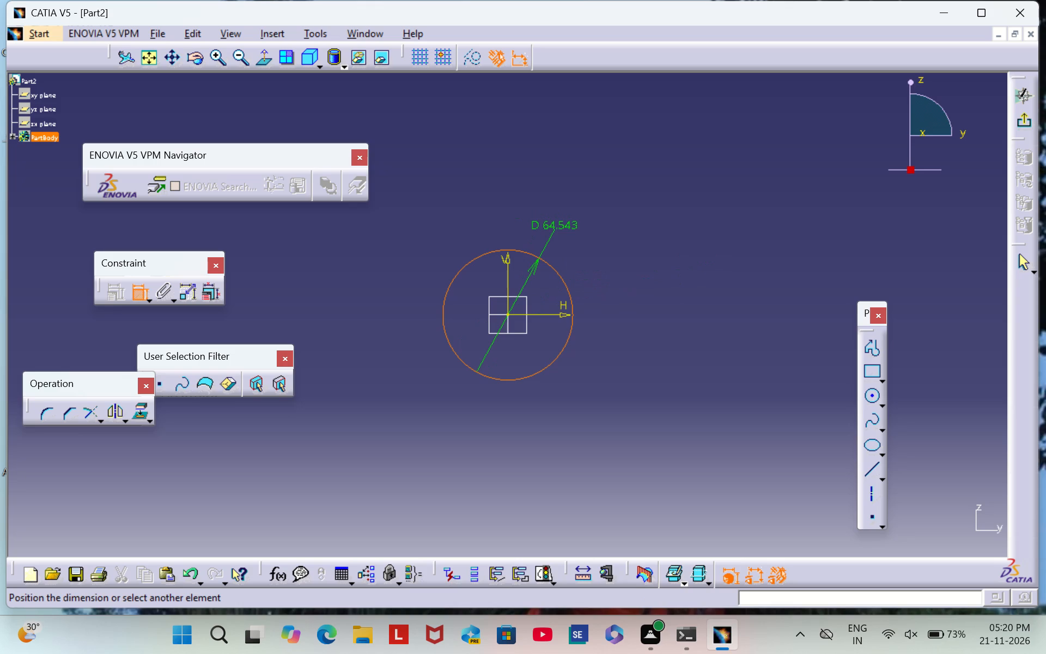
{"action": "left_click", "coordinate": [557, 230]}
{"action": "double_click", "coordinate": [569, 225]}
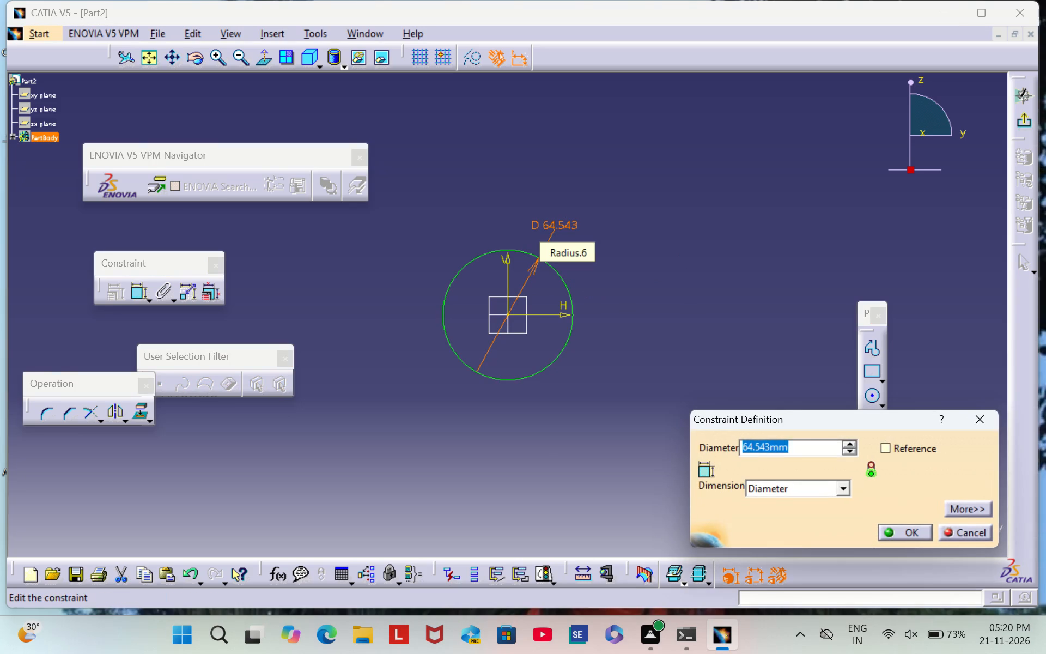
{"action": "key", "text": "BackSpace"}
{"action": "type", "text": "40"}
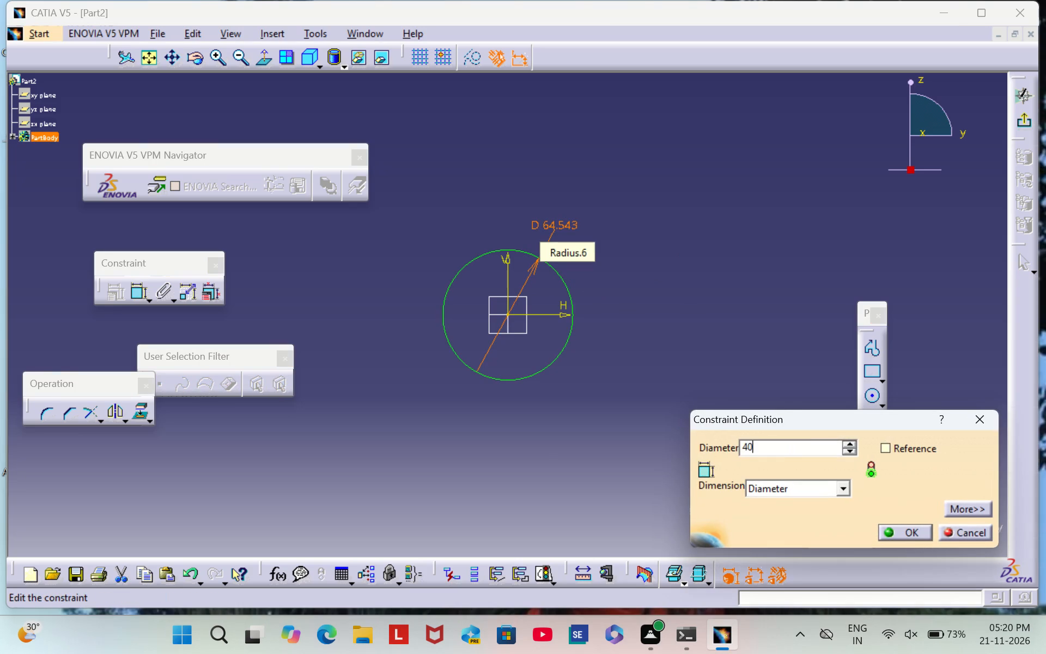
{"action": "key", "text": "Return"}
{"action": "left_click", "coordinate": [714, 388]}
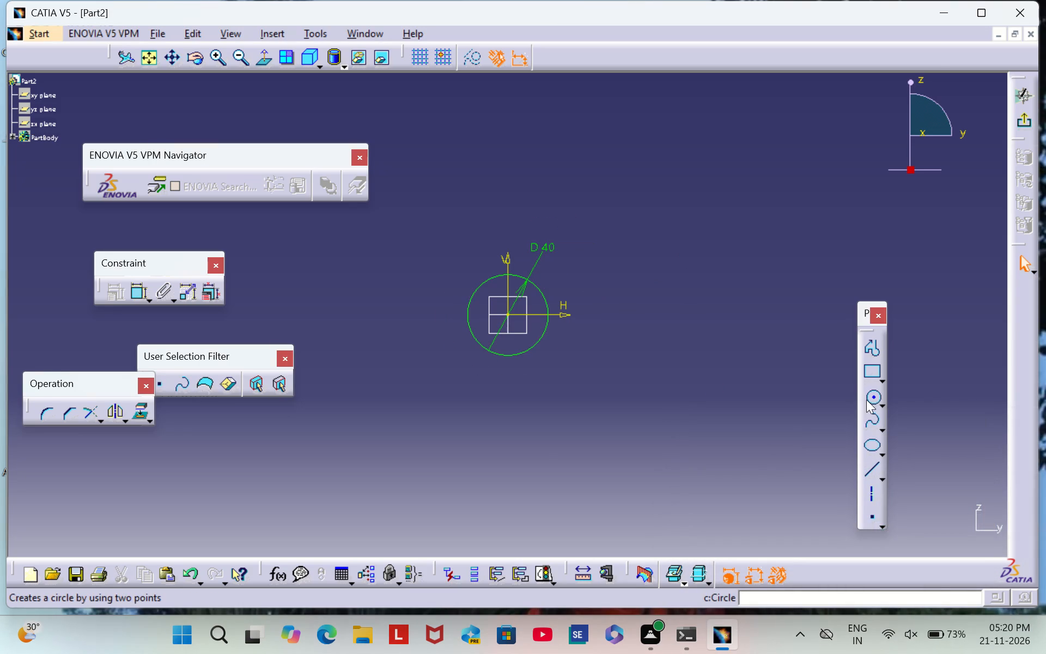
Sketch a second circle centred on the origin, about 90 mm in diameter, around the 40 mm circle.
{"action": "left_click", "coordinate": [867, 398]}
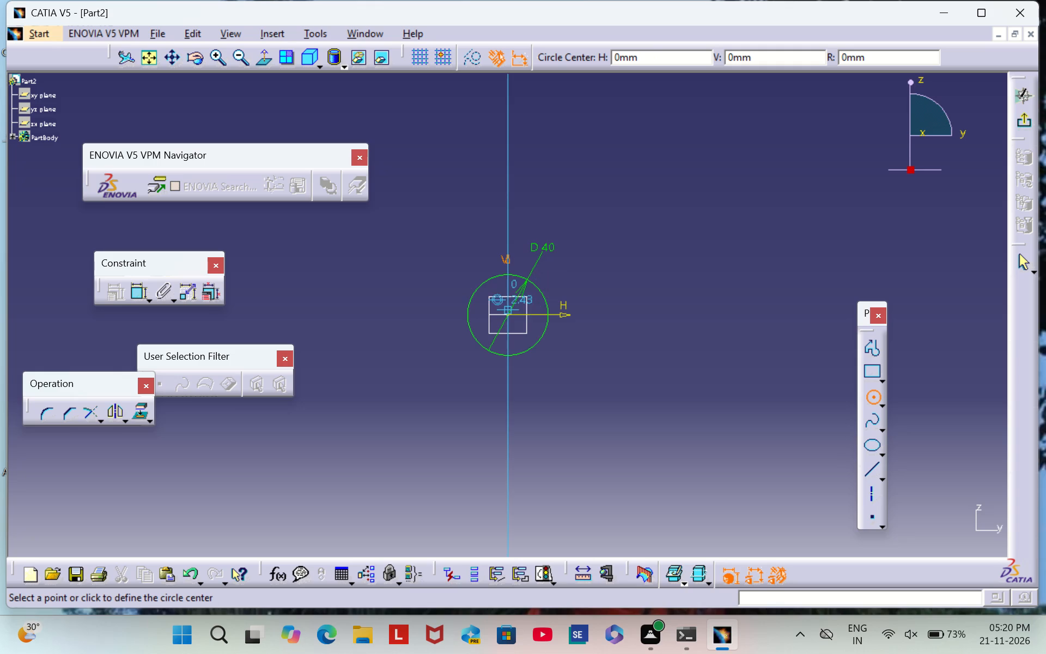
{"action": "left_click", "coordinate": [507, 314]}
{"action": "left_click", "coordinate": [587, 363]}
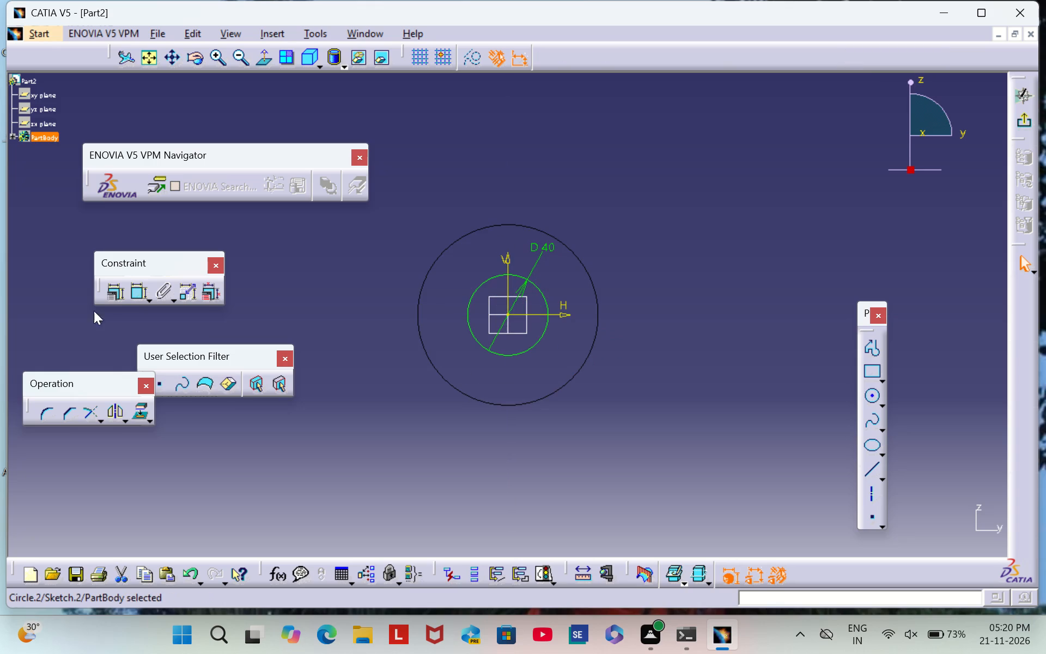
Dimension the new outer circle's diameter and set it to 60 mm.
{"action": "left_click", "coordinate": [135, 294]}
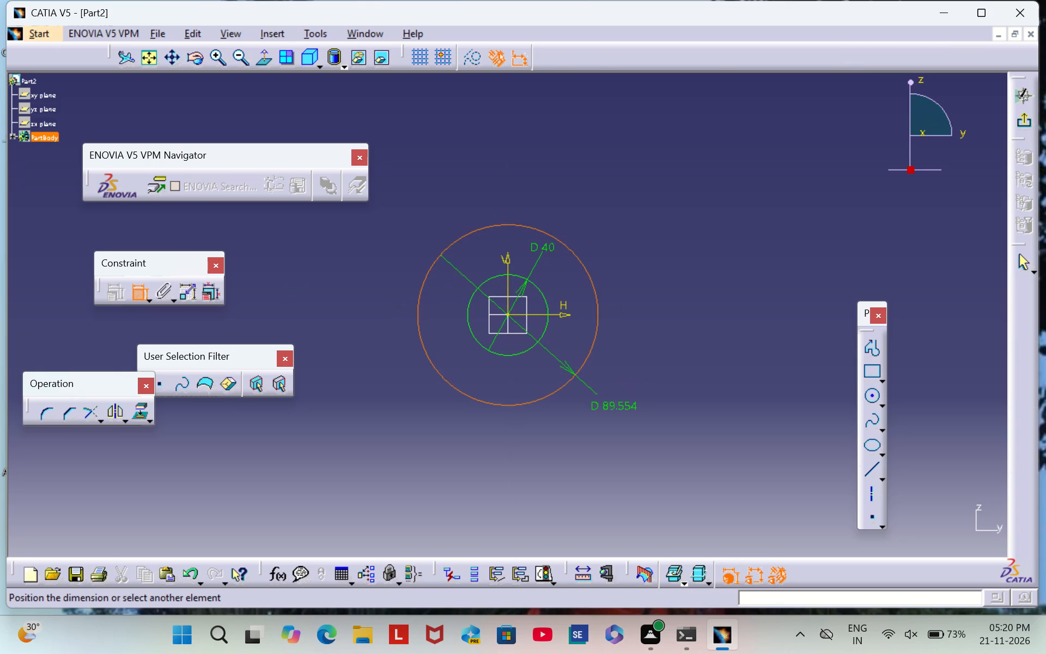
{"action": "left_click", "coordinate": [605, 405]}
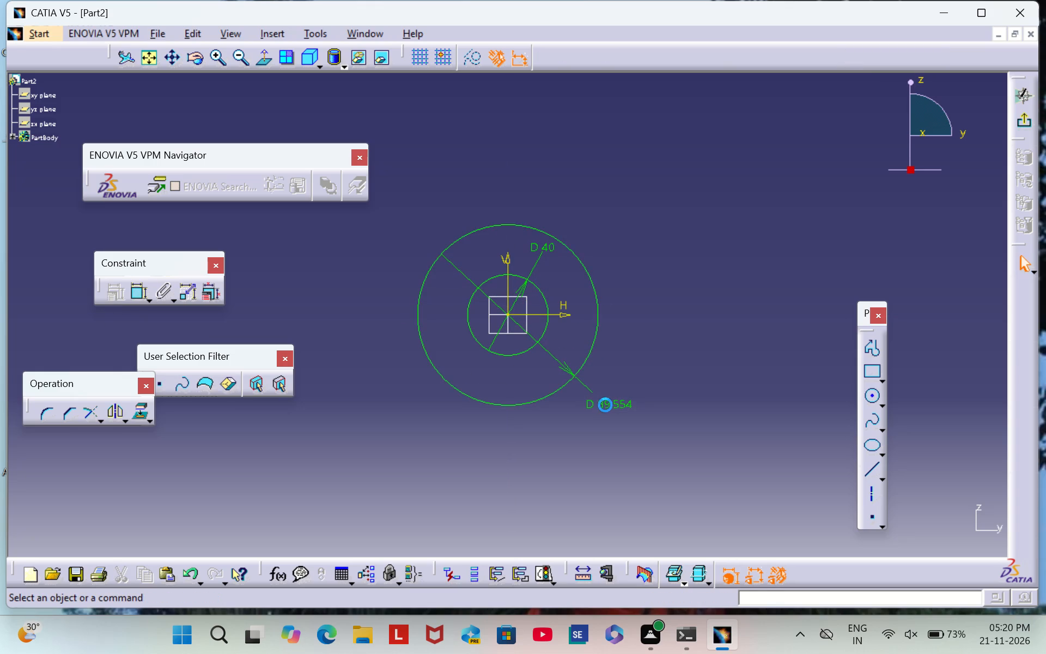
{"action": "double_click", "coordinate": [604, 401]}
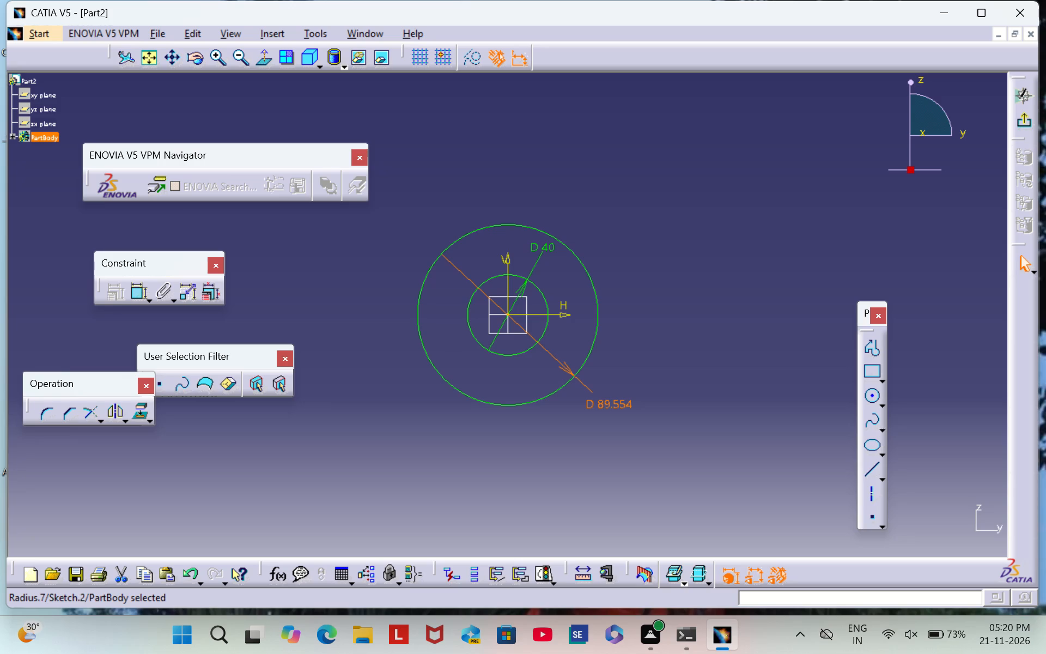
{"action": "double_click", "coordinate": [606, 403]}
{"action": "key", "text": "BackSpace"}
{"action": "type", "text": "60"}
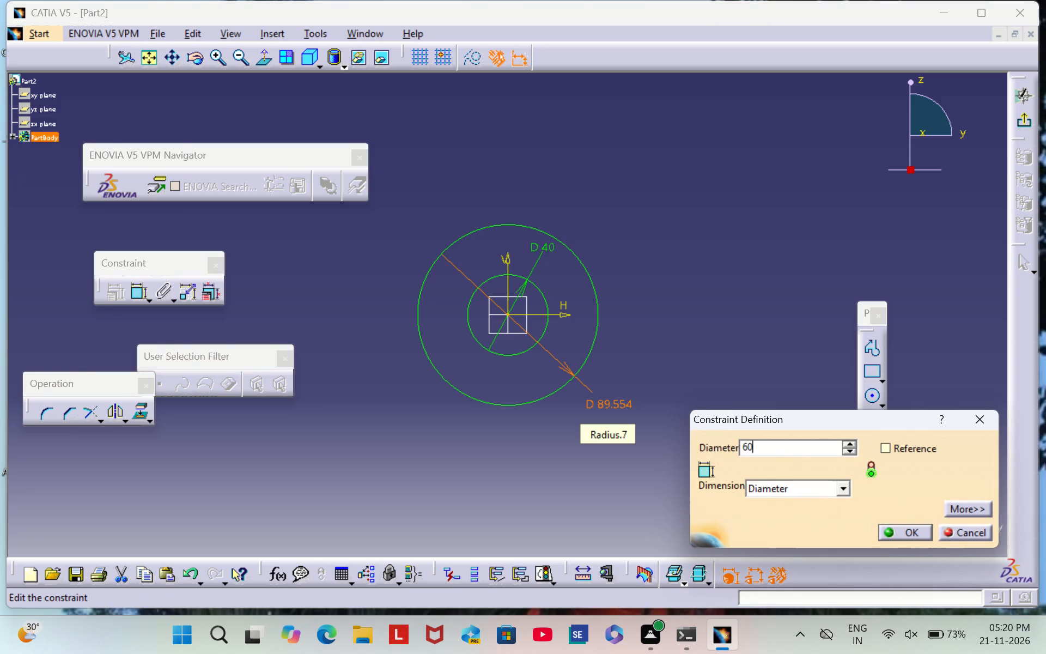
{"action": "key", "text": "Return"}
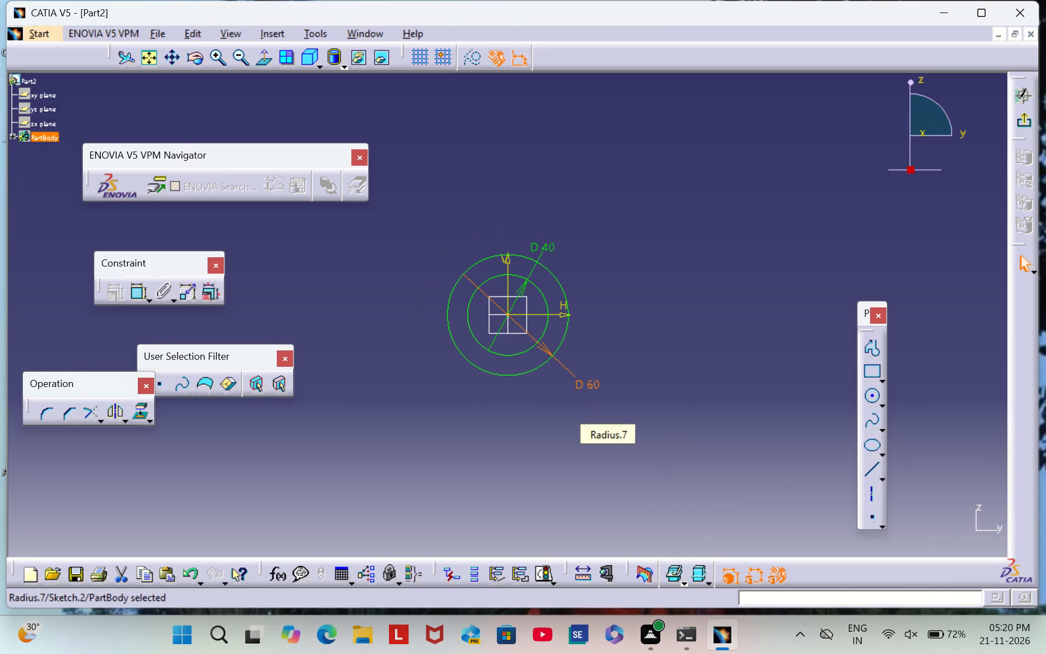
{"action": "left_click", "coordinate": [640, 328]}
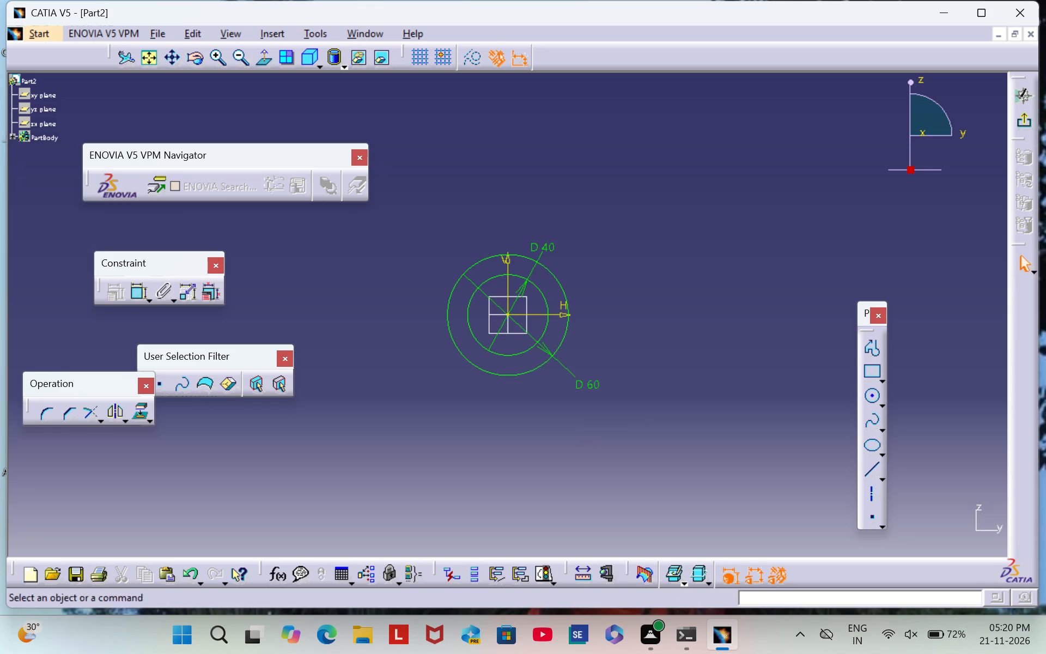
Sketch a third origin-centred circle outside the 60 mm circle, about 147 mm in diameter.
{"action": "left_click", "coordinate": [869, 398]}
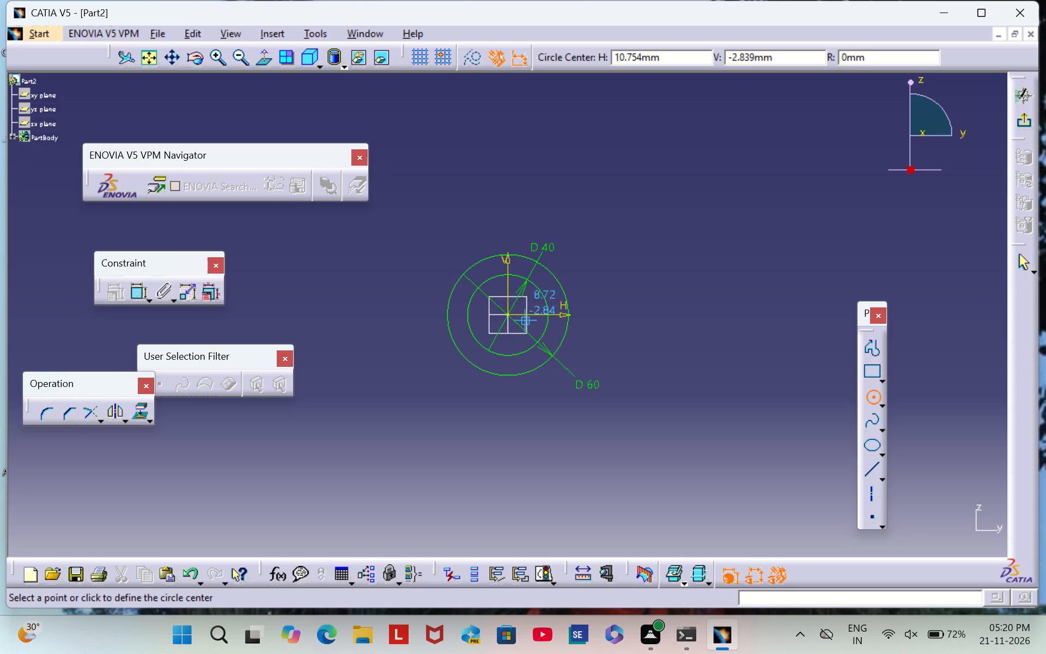
{"action": "left_click", "coordinate": [508, 314]}
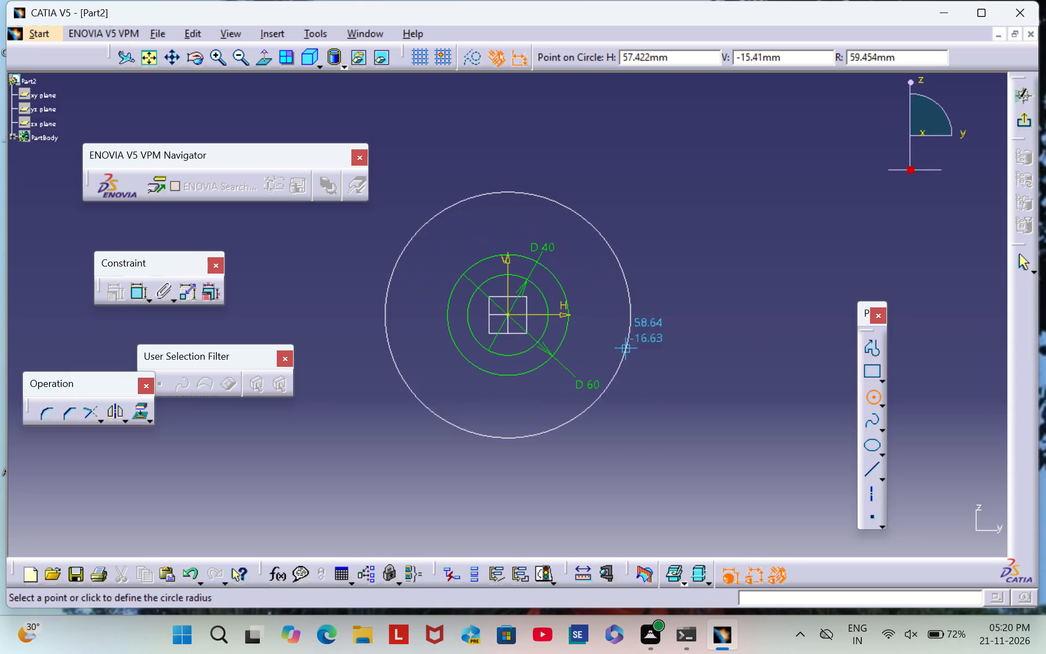
{"action": "left_click", "coordinate": [648, 368]}
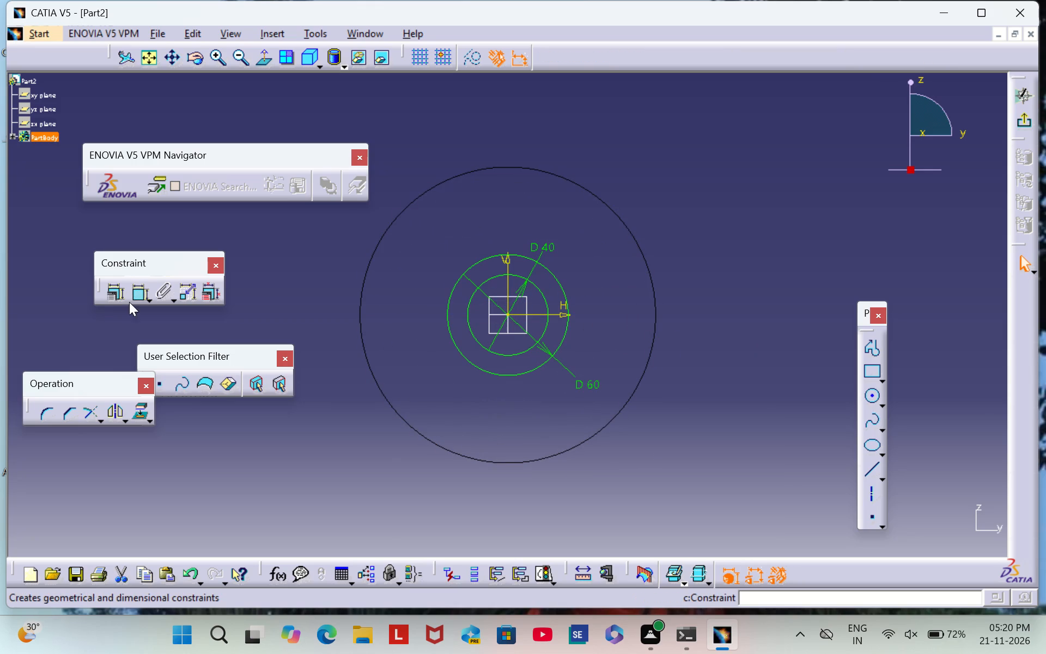
Dimension the outermost circle's diameter and set it to 180 mm.
{"action": "left_click", "coordinate": [136, 298]}
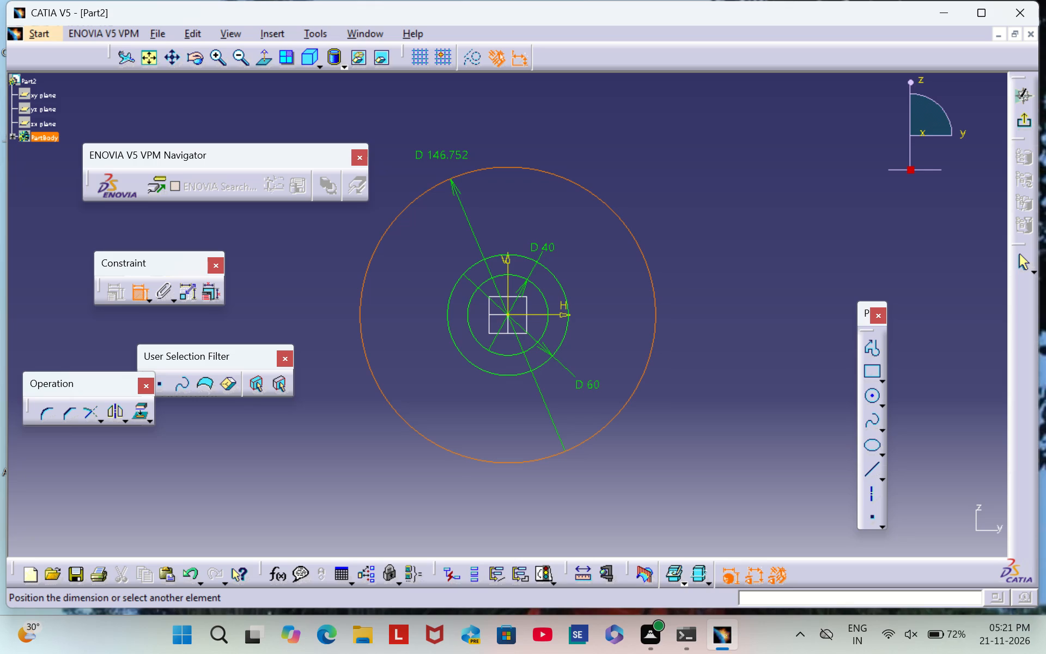
{"action": "left_click", "coordinate": [430, 148]}
{"action": "double_click", "coordinate": [443, 142]}
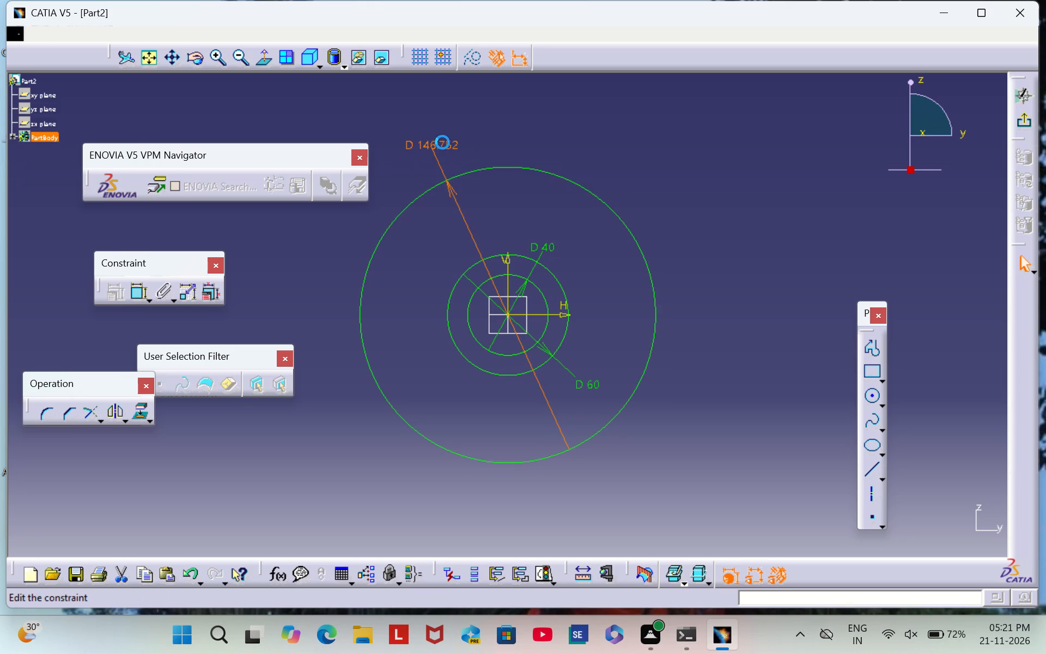
{"action": "key", "text": "BackSpace"}
{"action": "type", "text": "180"}
{"action": "key", "text": "Return"}
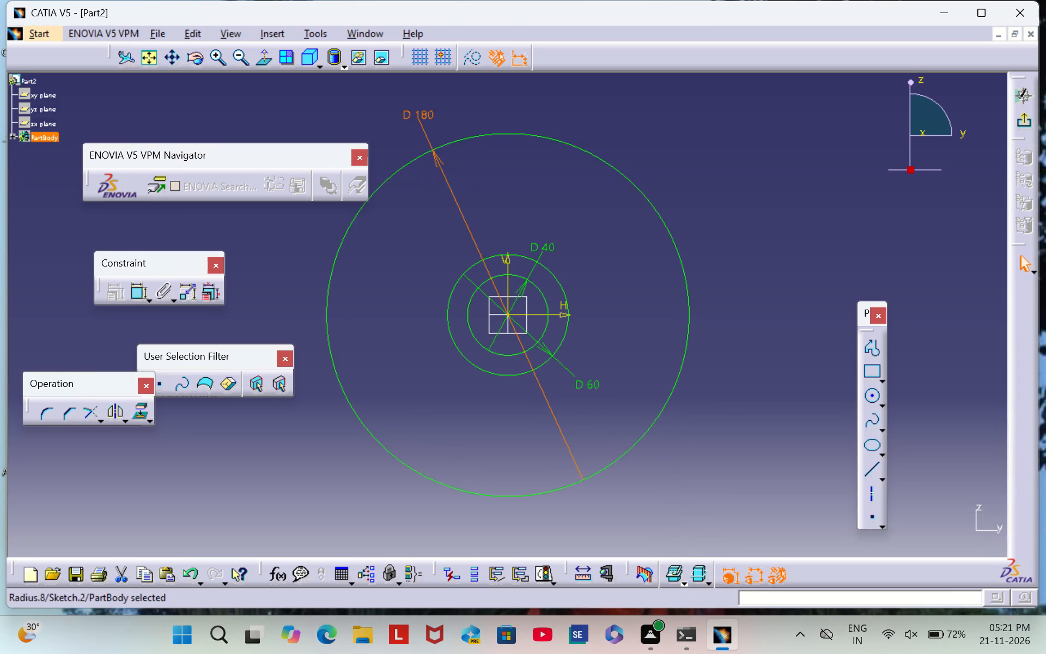
{"action": "left_click", "coordinate": [680, 151]}
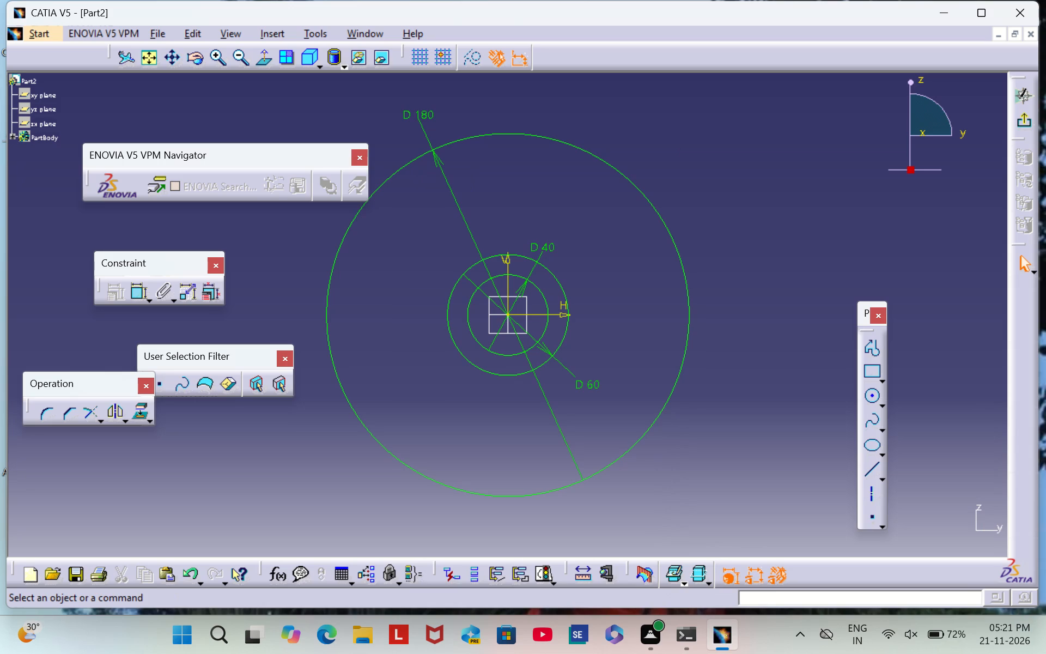
Sketch another origin-centred circle between the 60 mm and 180 mm circles, about 122 mm in diameter.
{"action": "left_click", "coordinate": [871, 393]}
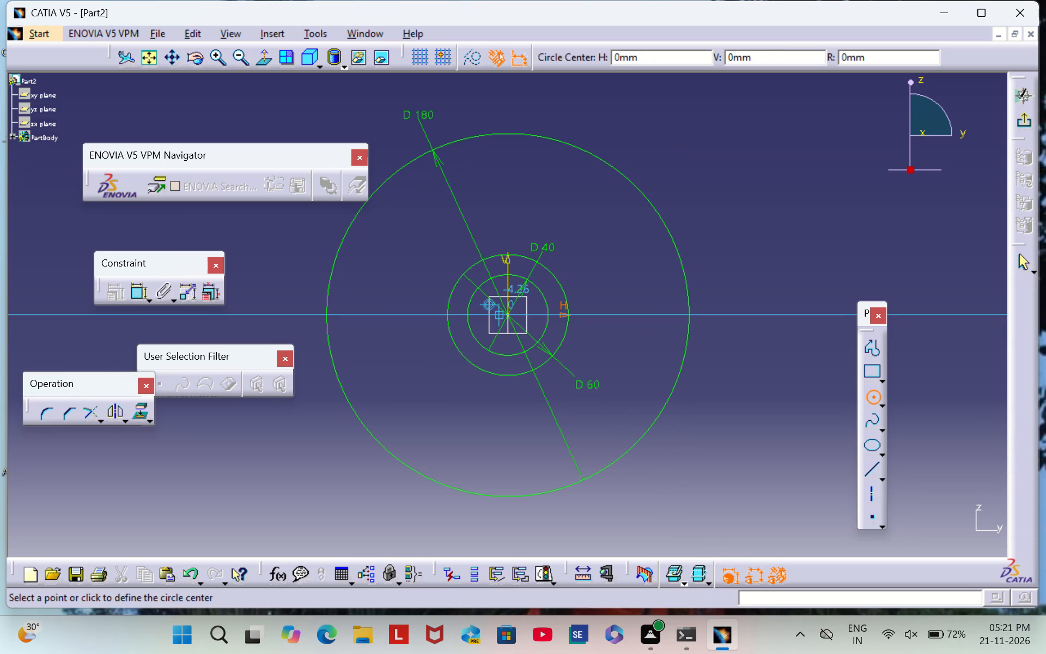
{"action": "left_click", "coordinate": [507, 313]}
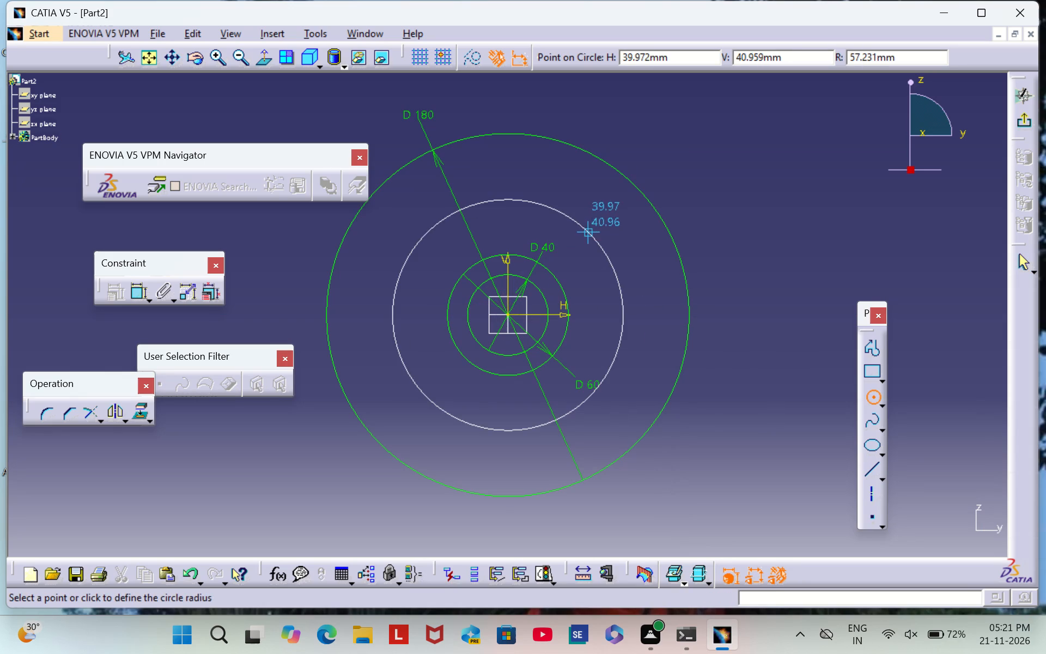
{"action": "left_click", "coordinate": [594, 228]}
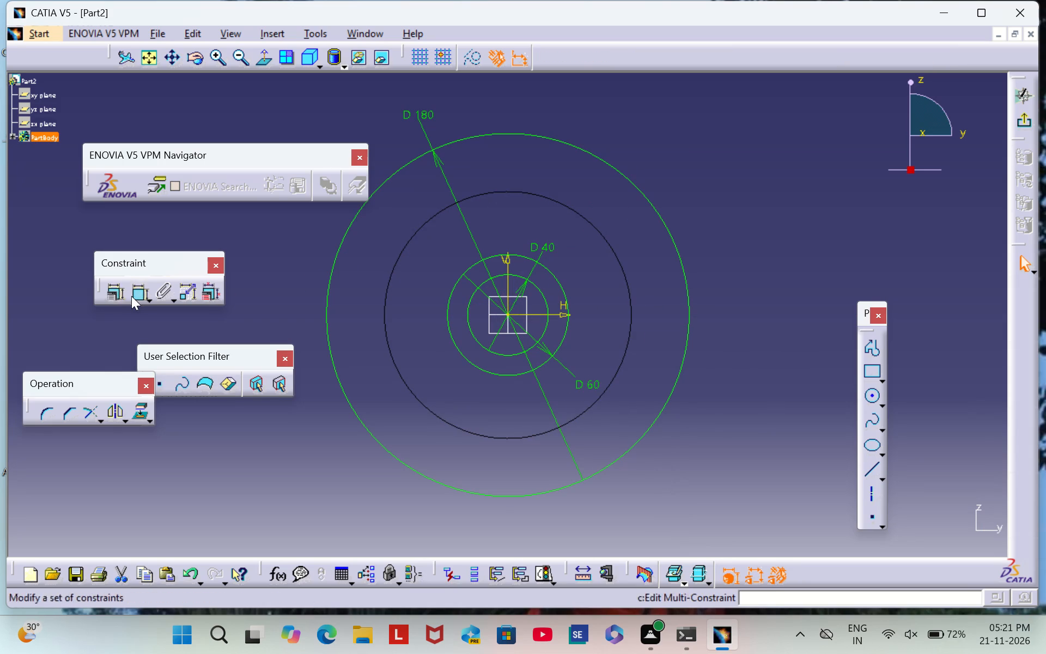
Dimension the diameter of the circle between the 60 mm and 180 mm circles and set it to 120 mm.
{"action": "left_click", "coordinate": [135, 296]}
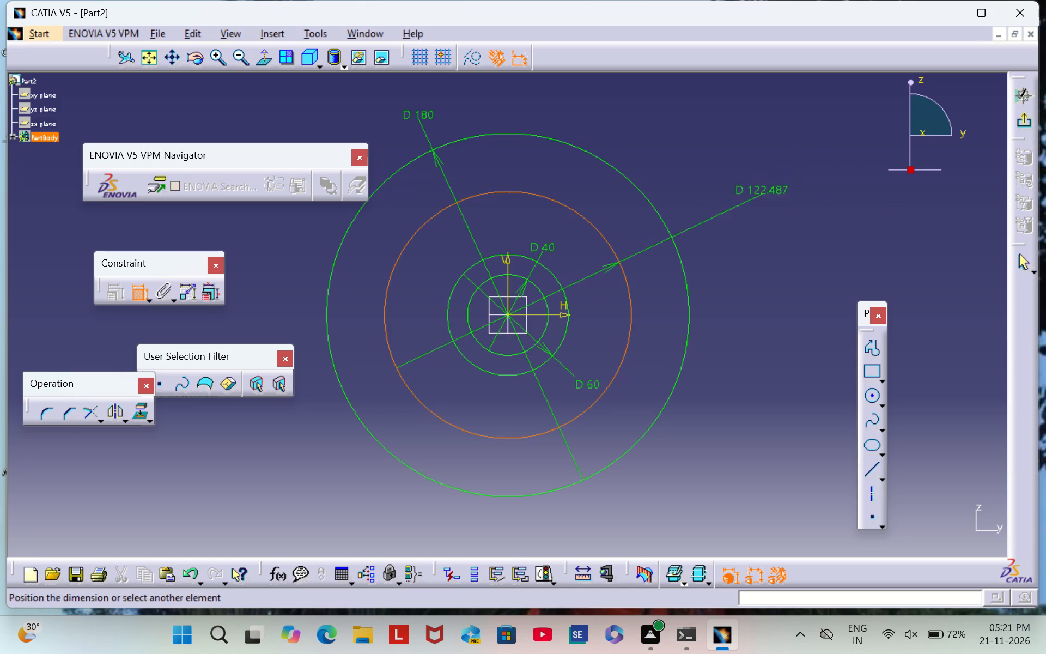
{"action": "left_click", "coordinate": [752, 206]}
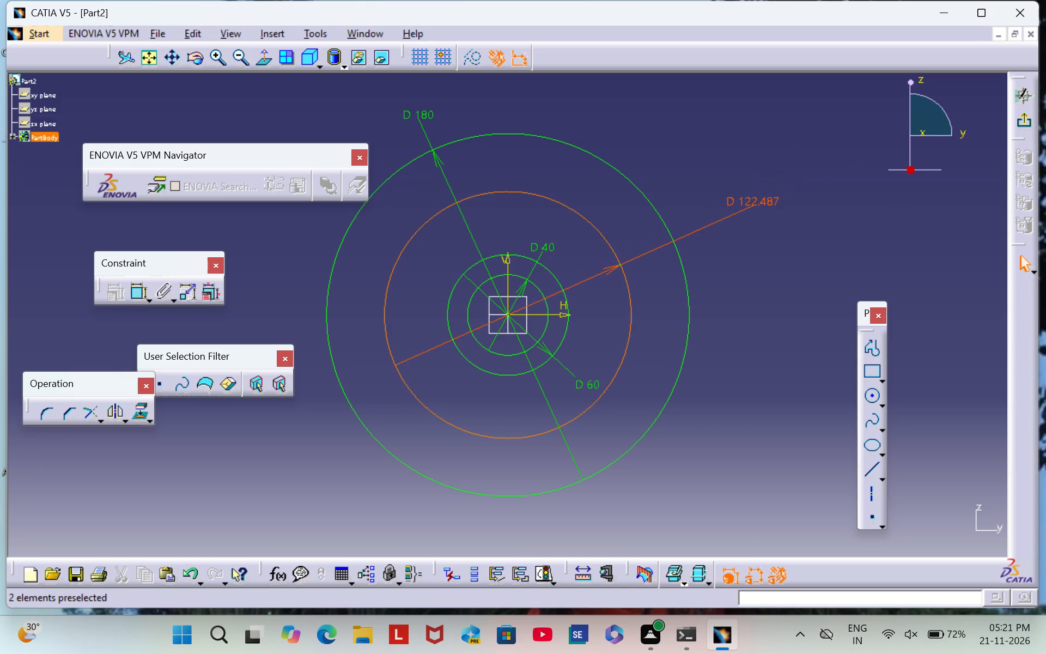
{"action": "double_click", "coordinate": [758, 199]}
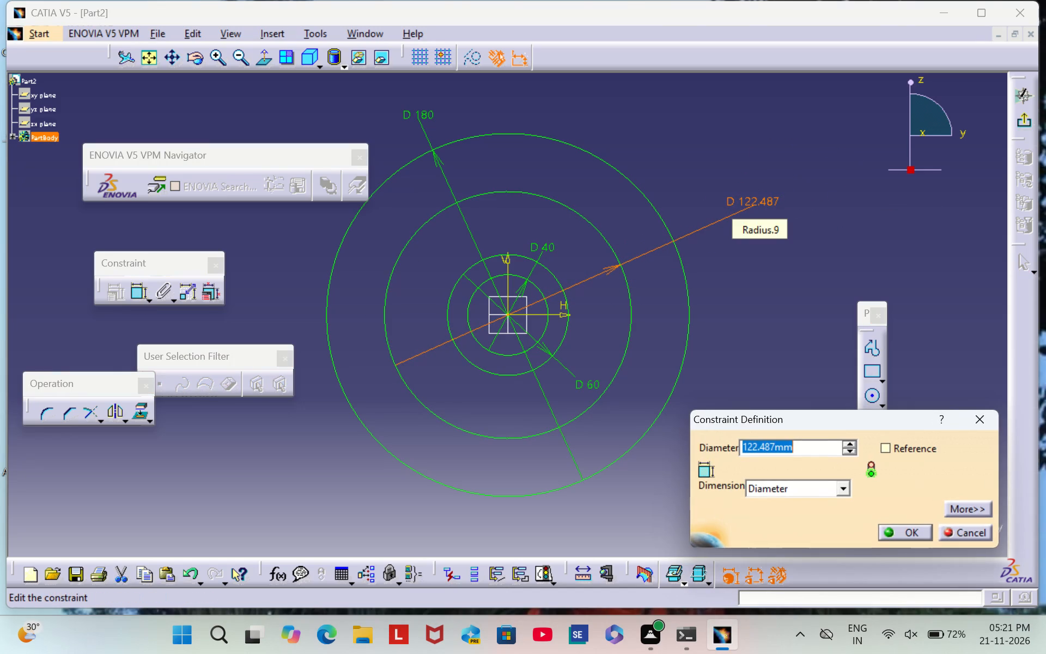
{"action": "type", "text": "120"}
{"action": "key", "text": "Return"}
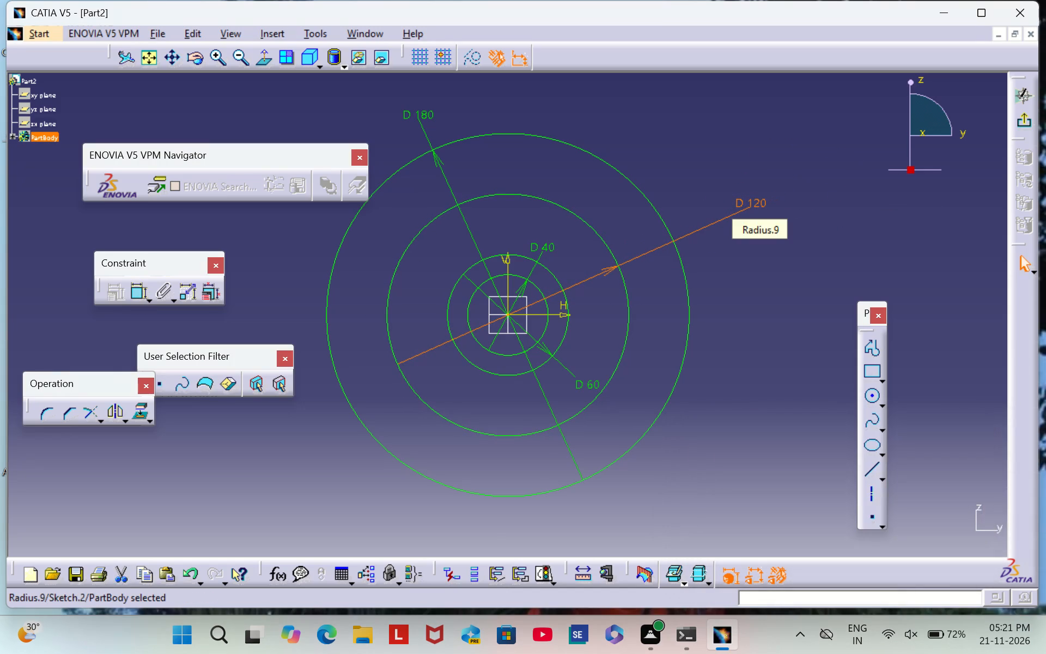
{"action": "left_click", "coordinate": [902, 250]}
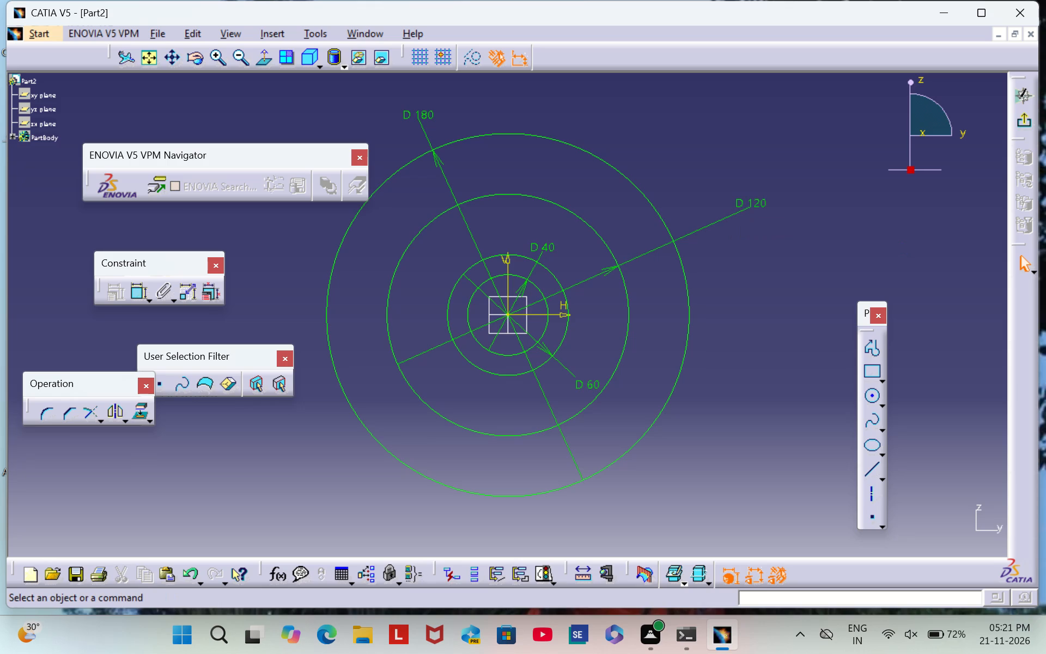
Draw a horizontal axis line through the origin along H, extending past the 180 mm circle on both sides.
{"action": "left_click", "coordinate": [874, 497]}
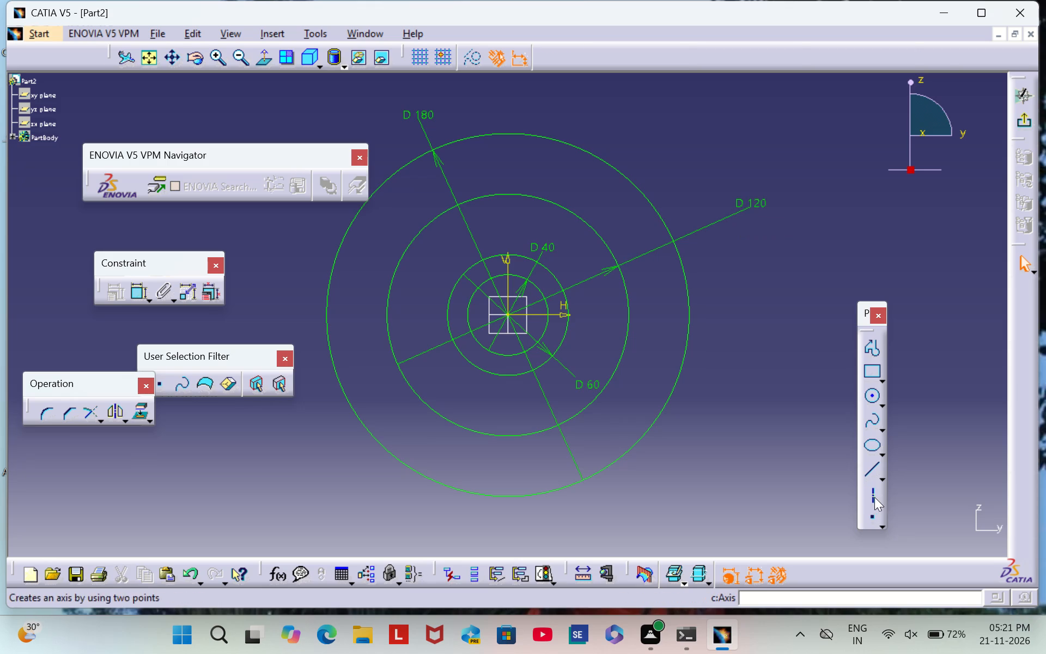
{"action": "left_click", "coordinate": [246, 316]}
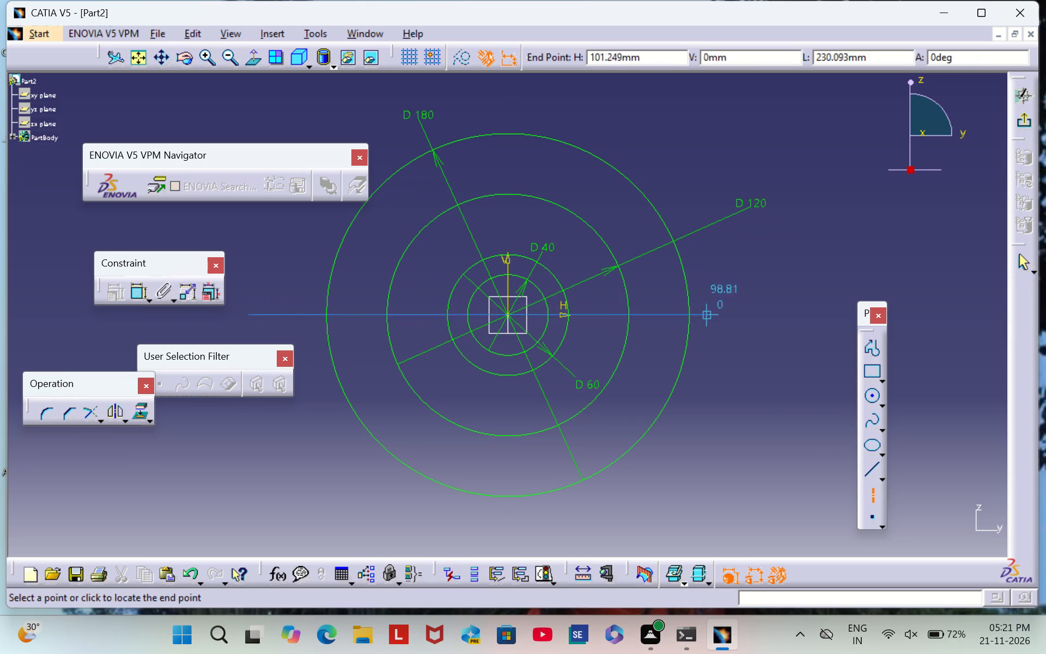
{"action": "left_click", "coordinate": [767, 312]}
{"action": "left_click", "coordinate": [773, 378]}
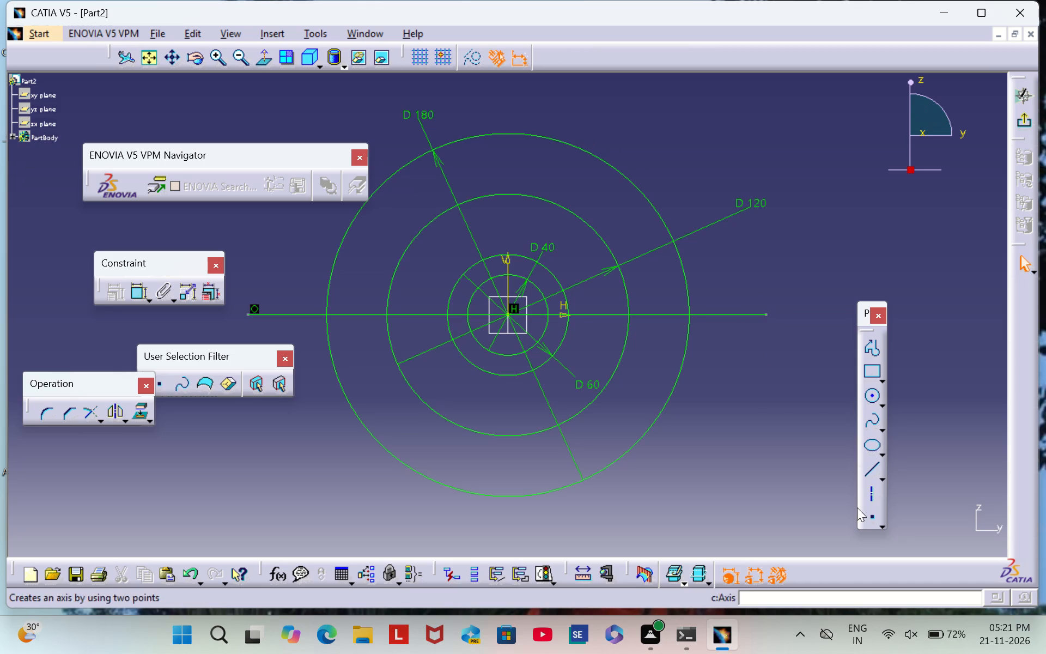
Draw a vertical axis line through the origin along V, about 209 mm long, extending past the 180 mm circle at both ends.
{"action": "left_click", "coordinate": [869, 495]}
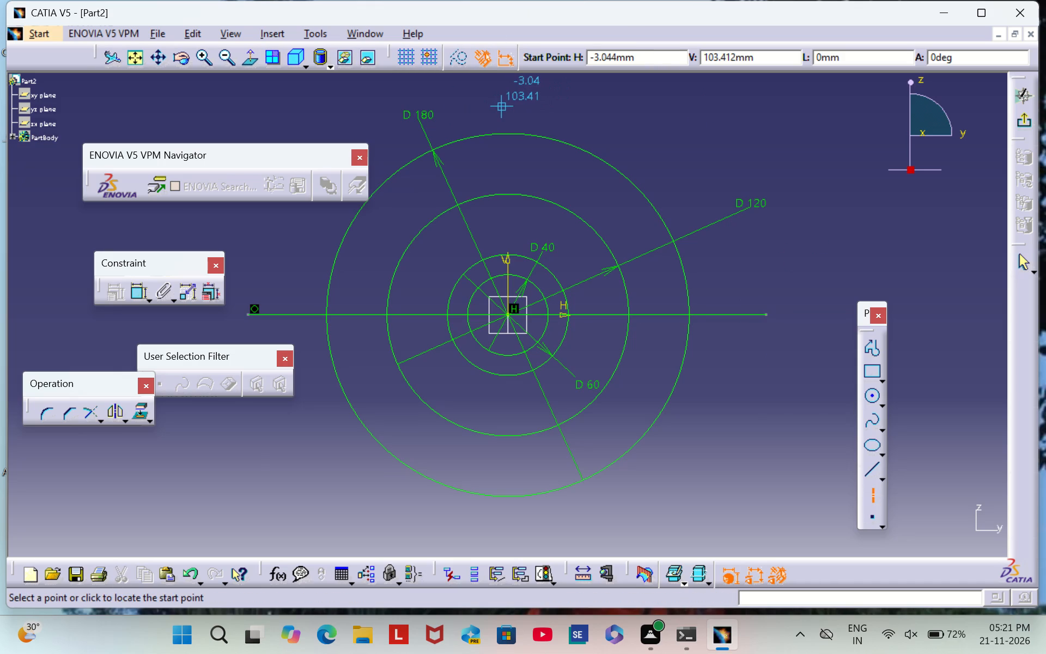
{"action": "left_click", "coordinate": [508, 106]}
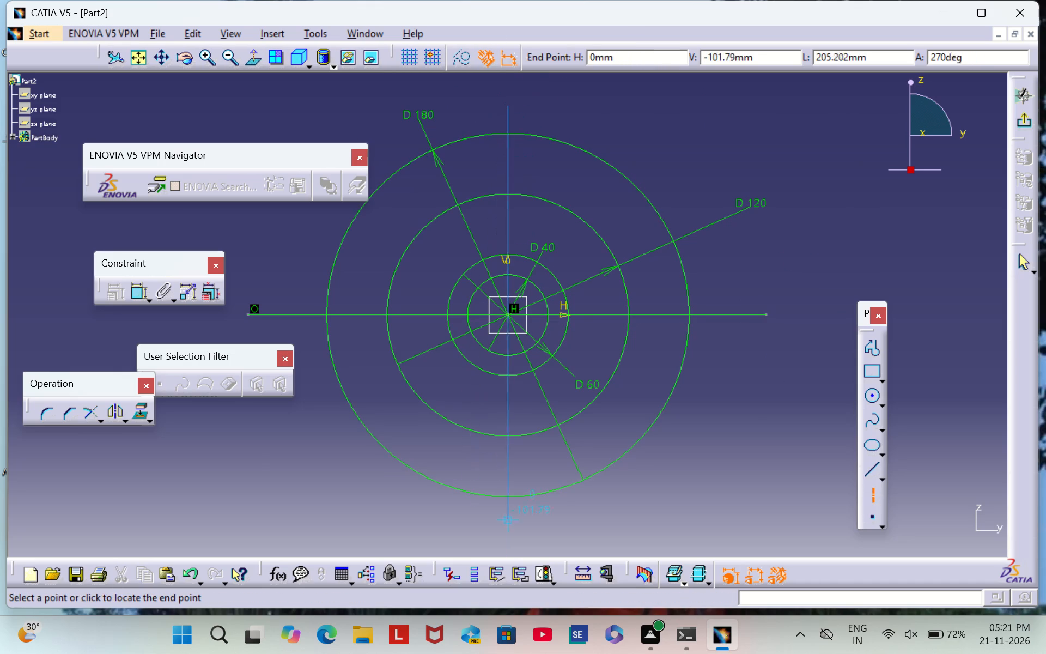
{"action": "left_click", "coordinate": [509, 528]}
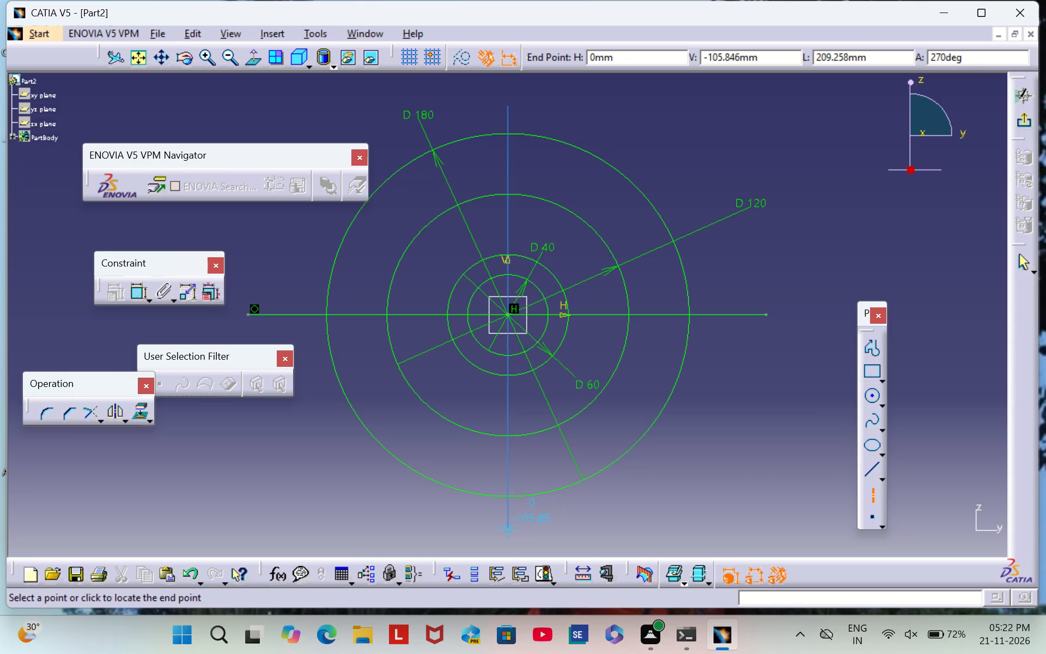
{"action": "left_click", "coordinate": [748, 472]}
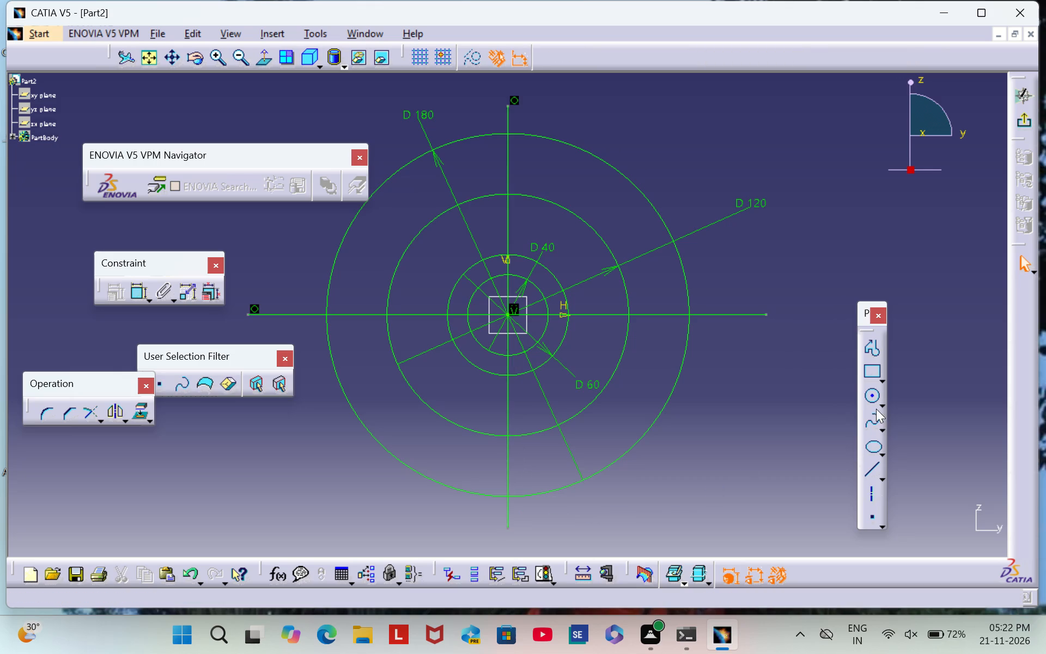
Sketch a small circle centred where the 120 mm circle crosses the horizontal axis, at H 60 mm, V 0 mm.
{"action": "left_click", "coordinate": [872, 395]}
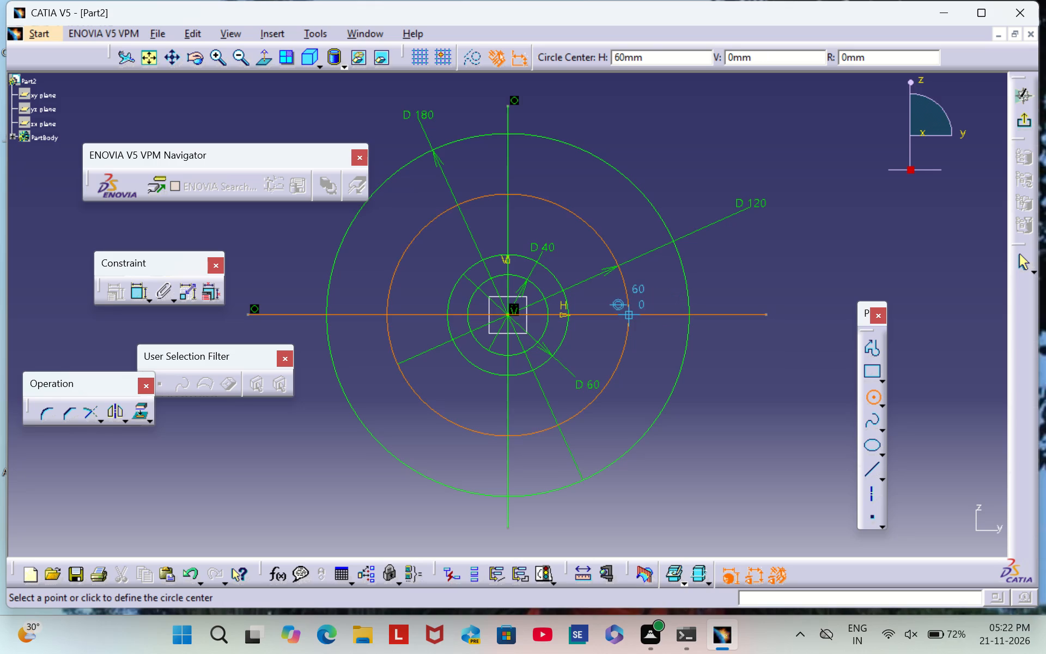
{"action": "left_click", "coordinate": [628, 314]}
{"action": "left_click", "coordinate": [649, 334]}
{"action": "left_click", "coordinate": [794, 423]}
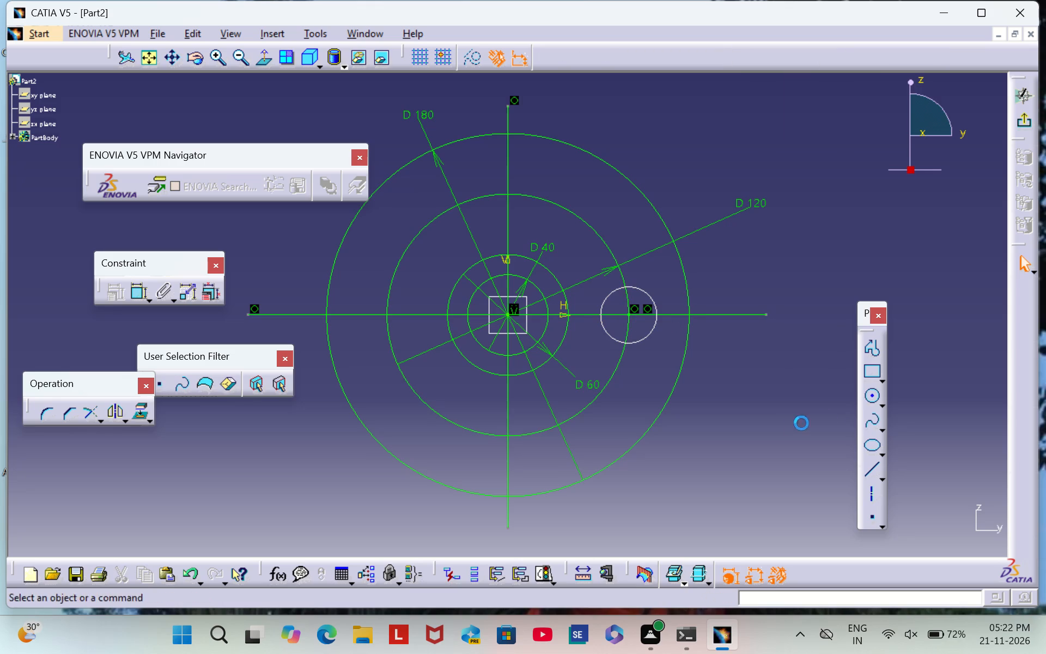
Sketch a larger concentric circle around the small circle at H 60 mm, V 0 mm, about 45 mm in diameter.
{"action": "left_click", "coordinate": [872, 395]}
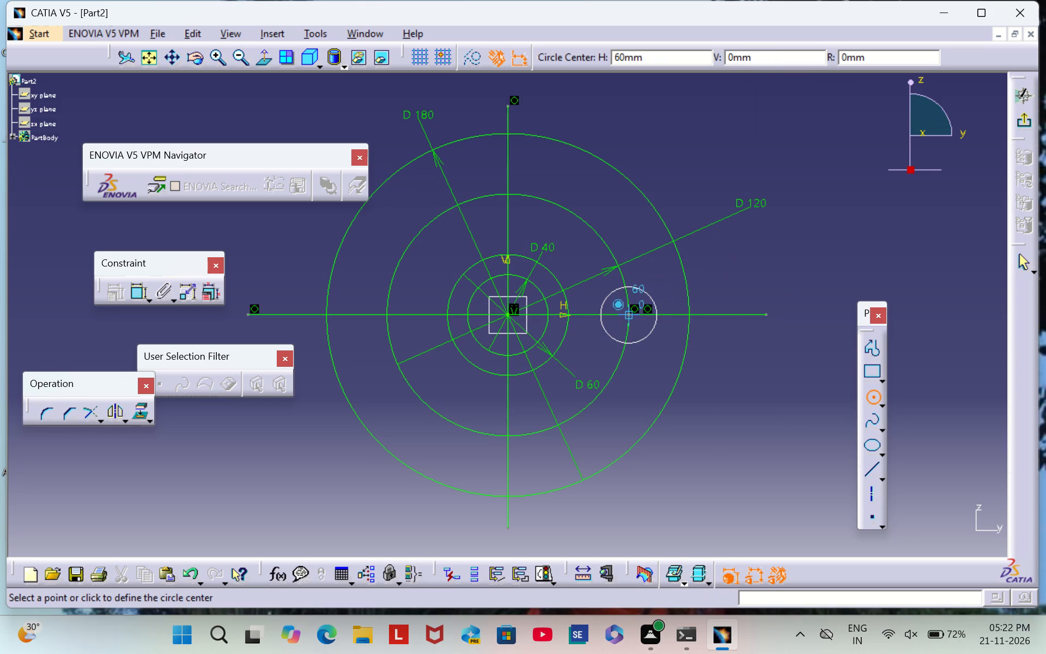
{"action": "left_click", "coordinate": [628, 313]}
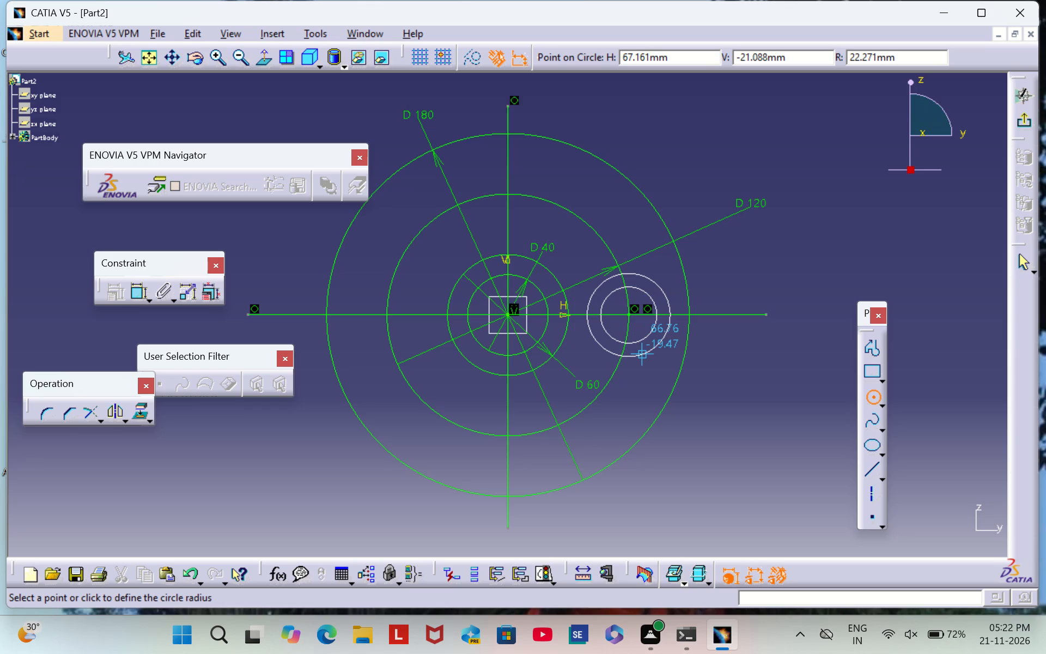
{"action": "left_click", "coordinate": [643, 358]}
{"action": "left_click", "coordinate": [818, 246]}
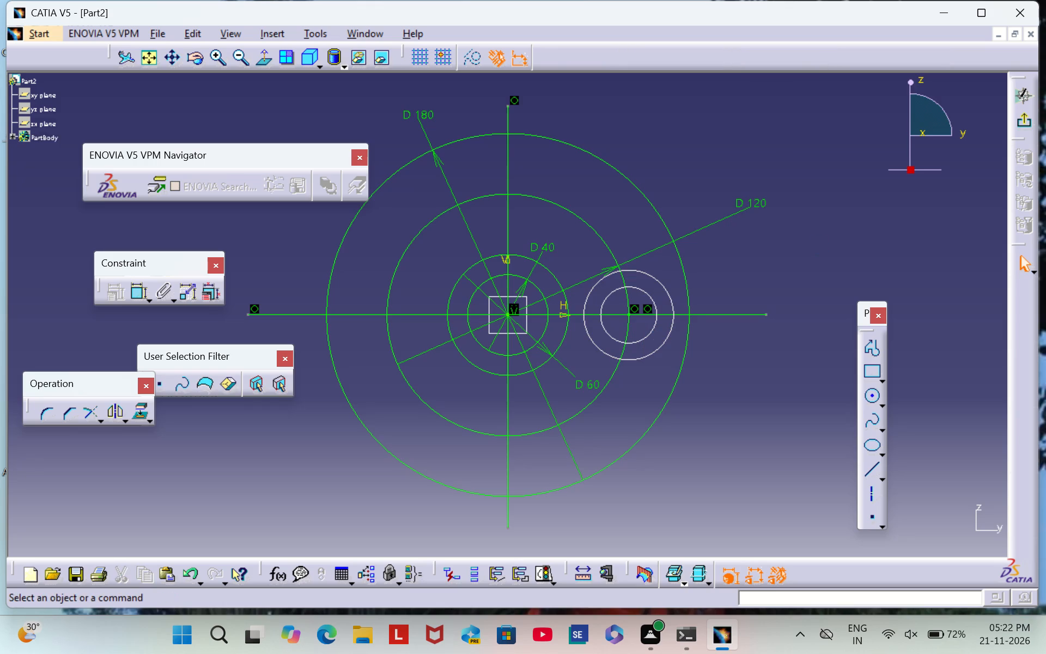
Dimension the small circle at H 60 mm, V 0 mm and set its diameter to 20 mm.
{"action": "left_click", "coordinate": [144, 295]}
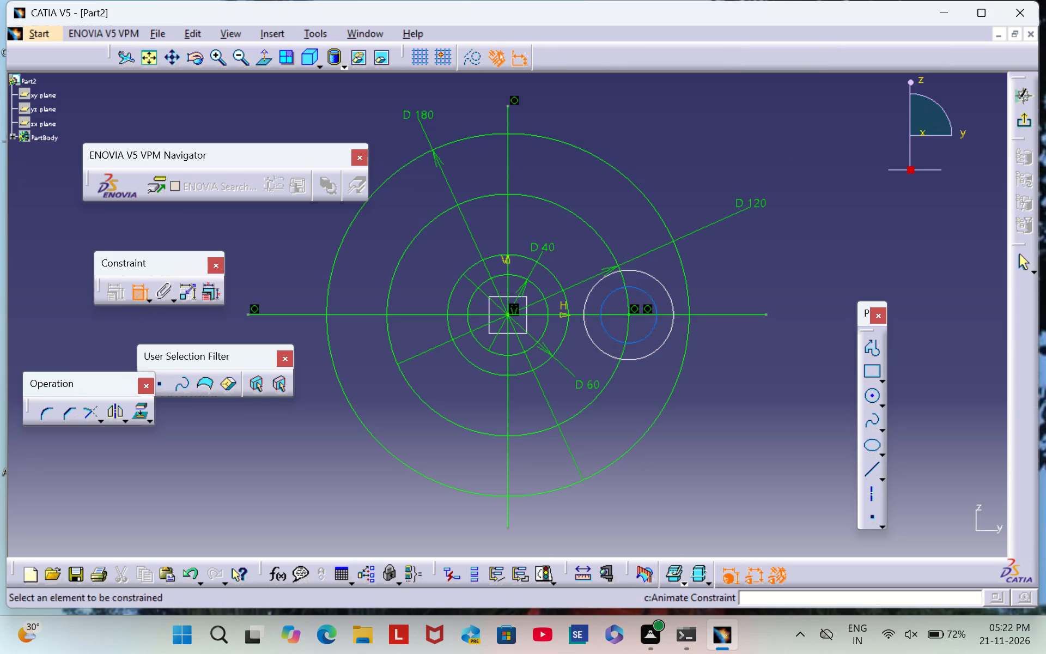
{"action": "left_click", "coordinate": [637, 340]}
{"action": "left_click", "coordinate": [732, 370]}
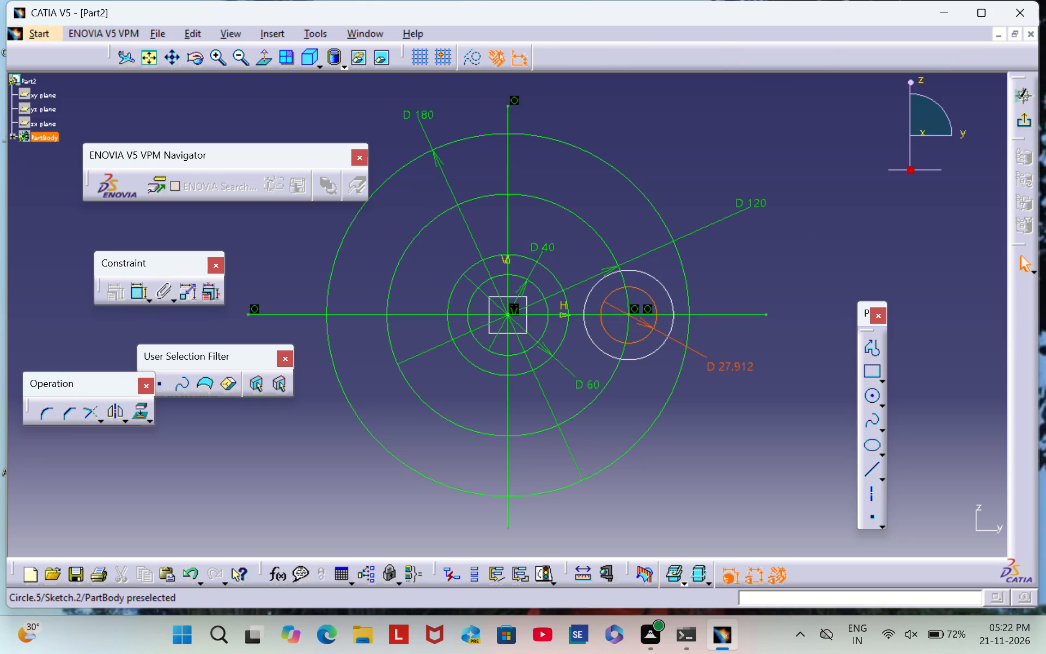
{"action": "left_click", "coordinate": [738, 364]}
{"action": "double_click", "coordinate": [738, 363]}
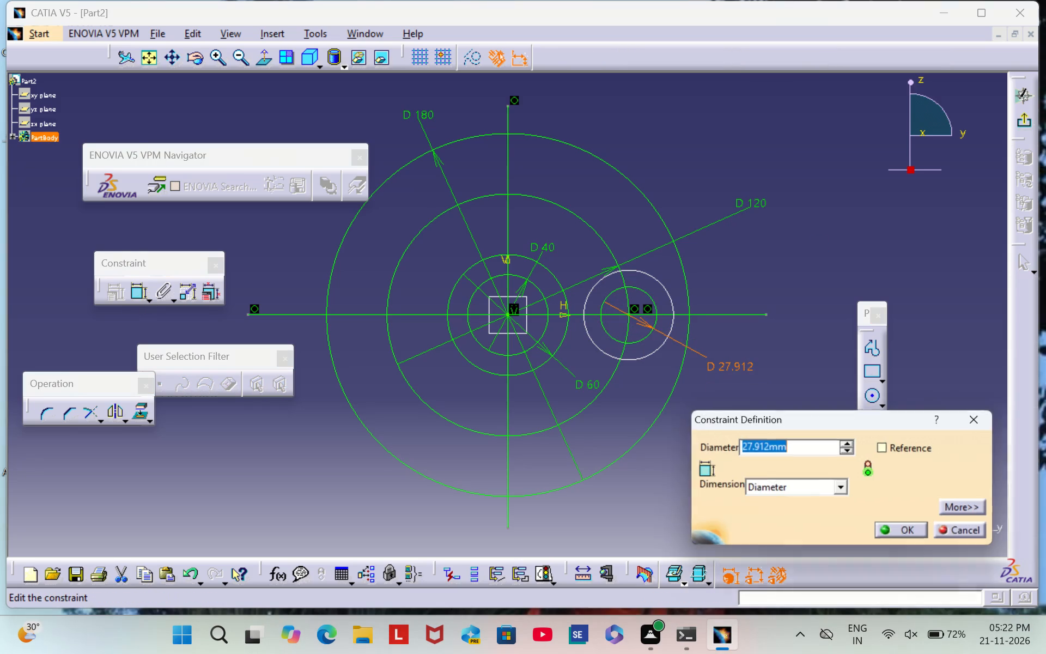
{"action": "key", "text": "BackSpace"}
{"action": "key", "text": "3"}
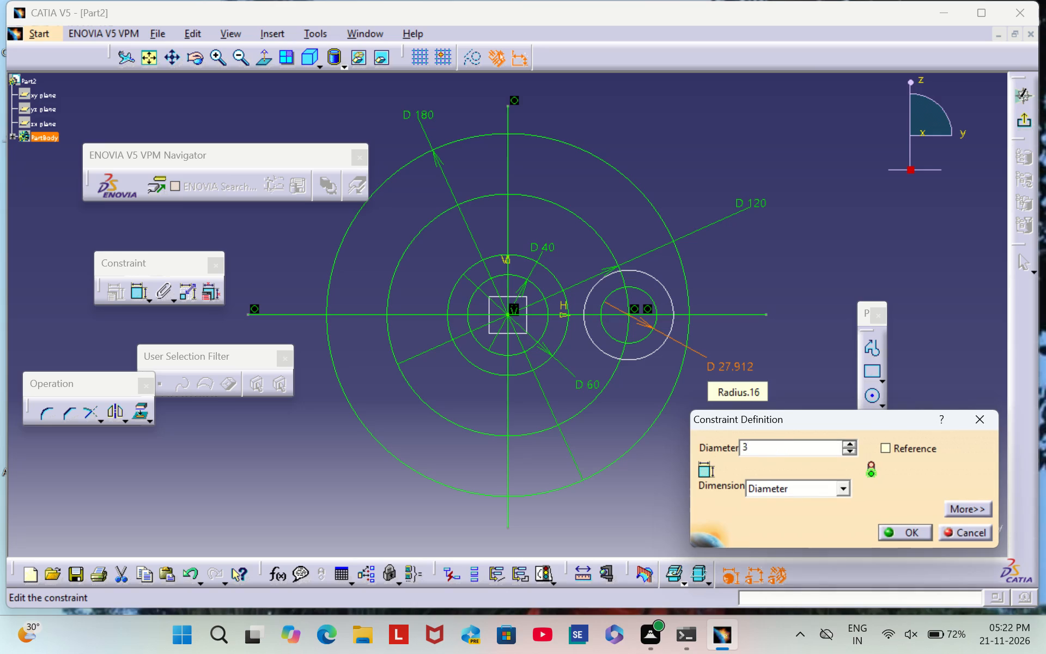
{"action": "key", "text": "BackSpace"}
{"action": "key", "text": "2"}
{"action": "key", "text": "0"}
{"action": "key", "text": "Return"}
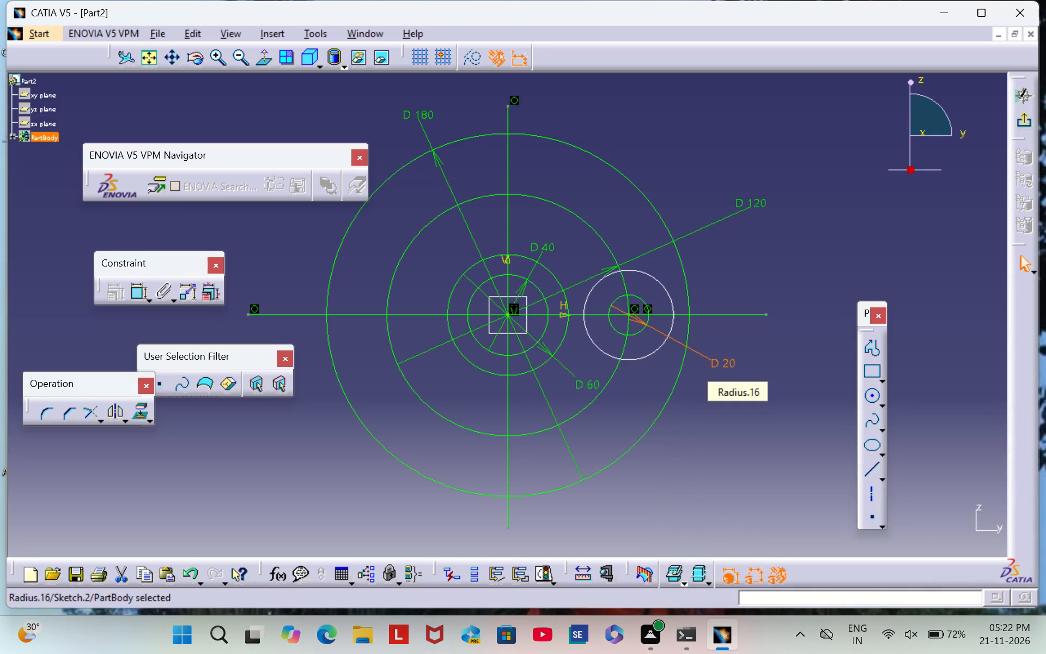
{"action": "left_click", "coordinate": [749, 355]}
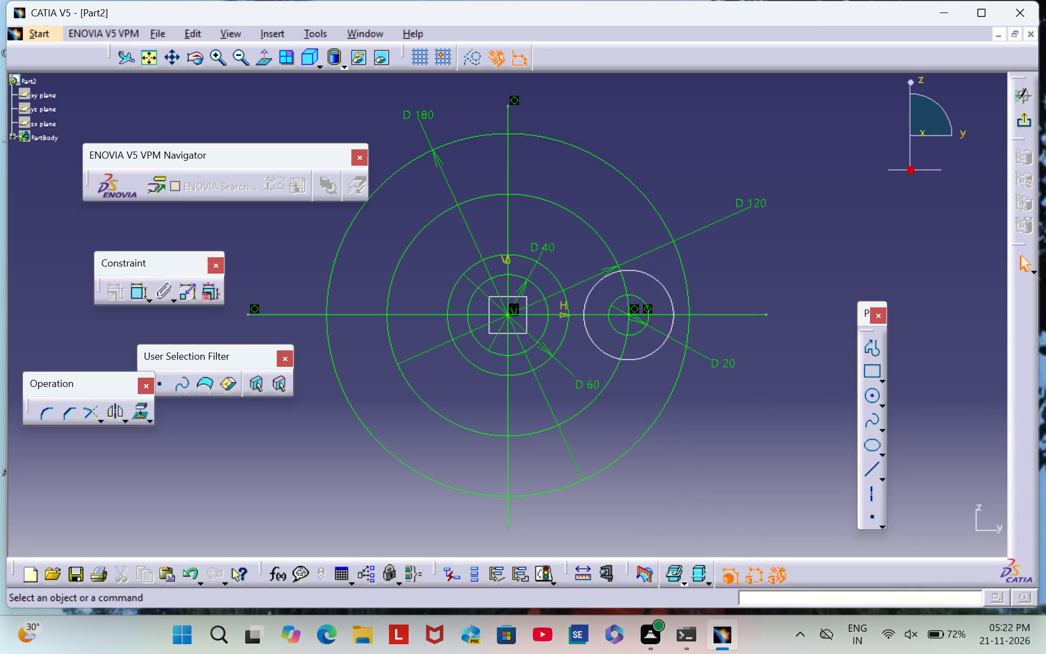
Dimension the larger concentric circle at H 60 mm, V 0 mm and set its diameter to 40 mm.
{"action": "left_click", "coordinate": [142, 295]}
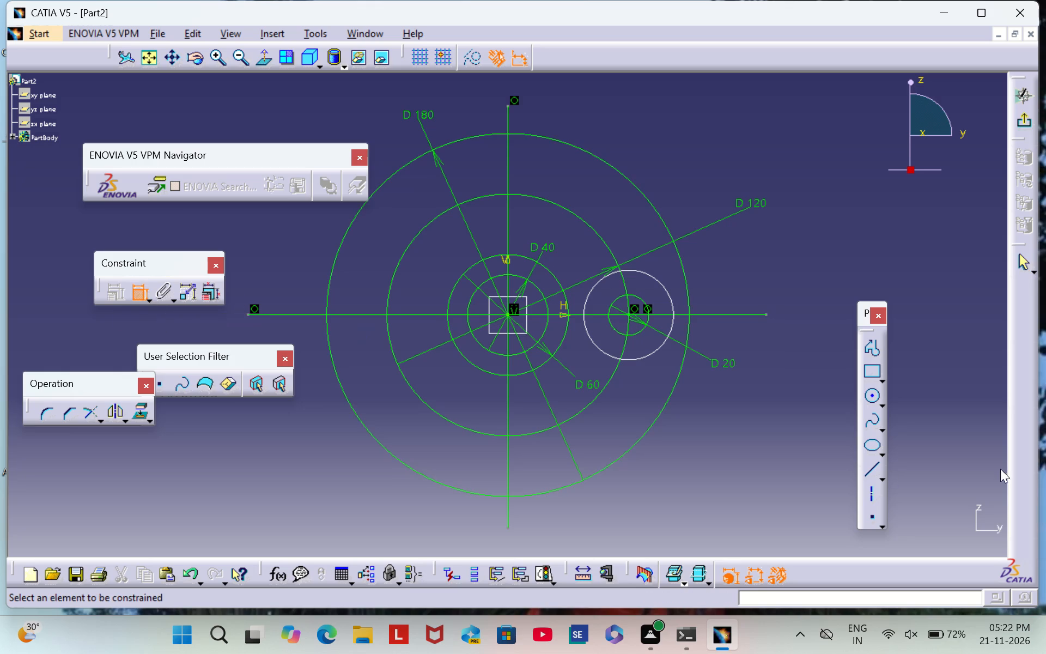
{"action": "left_click", "coordinate": [646, 352]}
{"action": "left_click", "coordinate": [647, 355]}
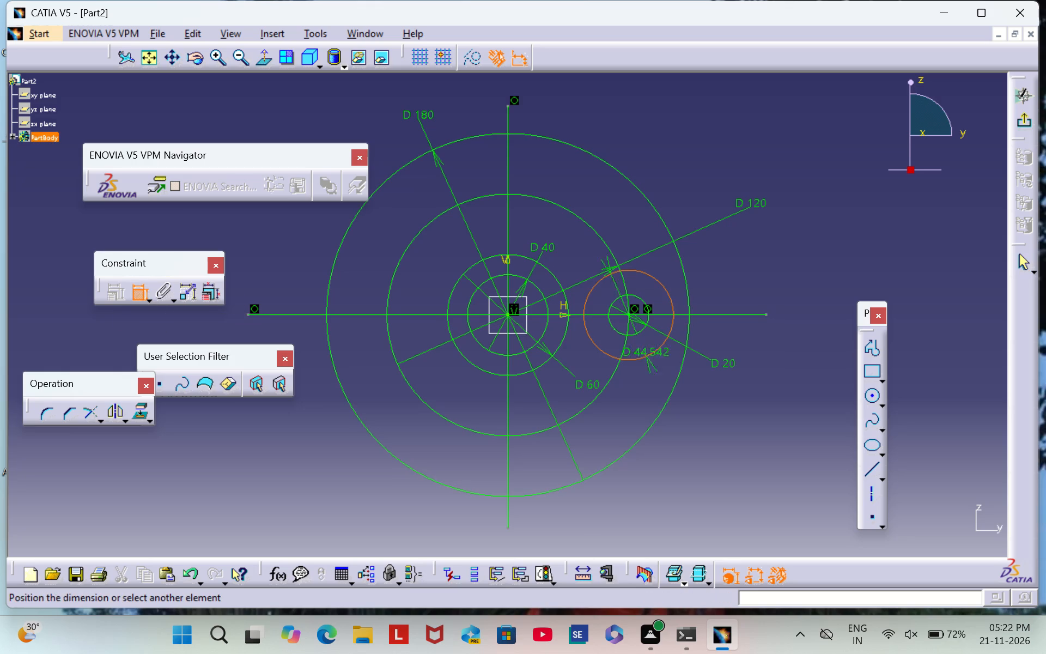
{"action": "left_click", "coordinate": [765, 427]}
{"action": "double_click", "coordinate": [774, 422]}
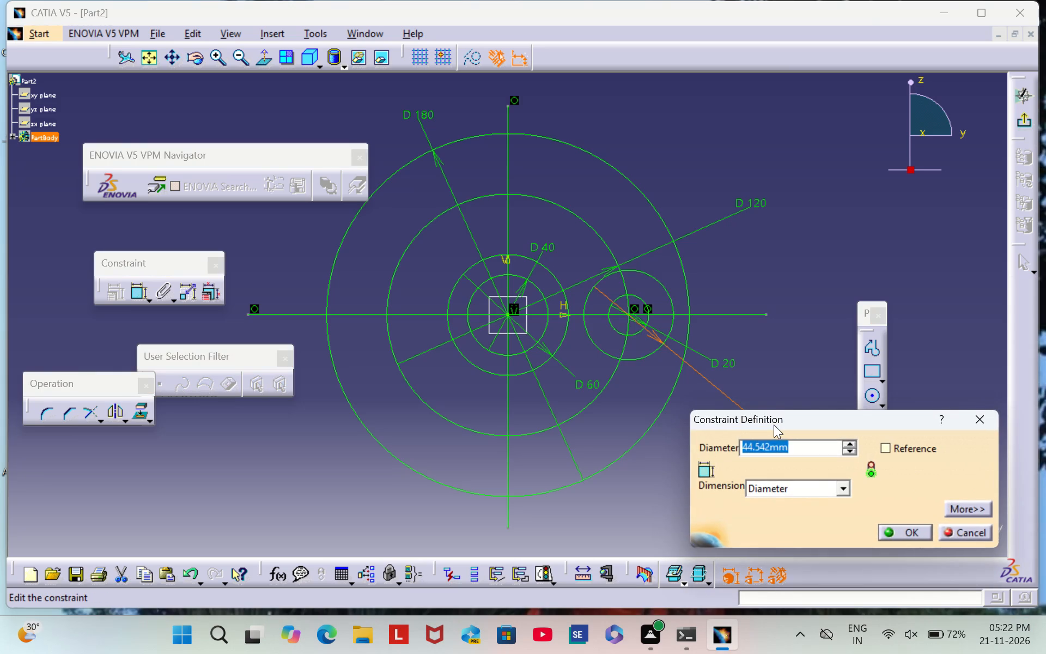
{"action": "key", "text": "BackSpace"}
{"action": "key", "text": "4"}
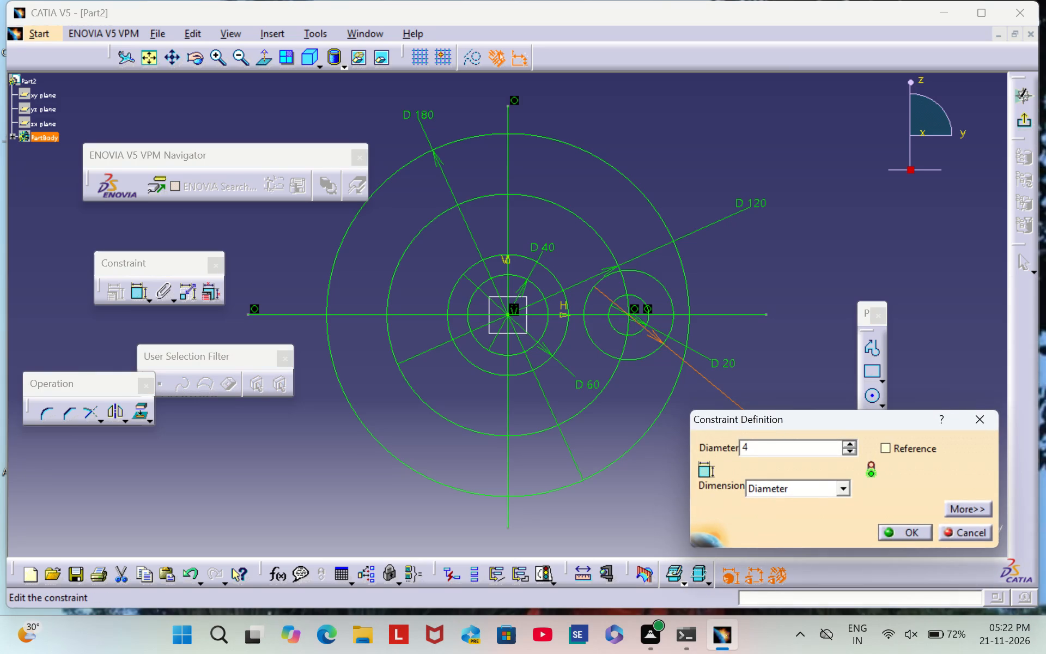
{"action": "key", "text": "0"}
{"action": "key", "text": "Return"}
{"action": "left_click", "coordinate": [873, 255]}
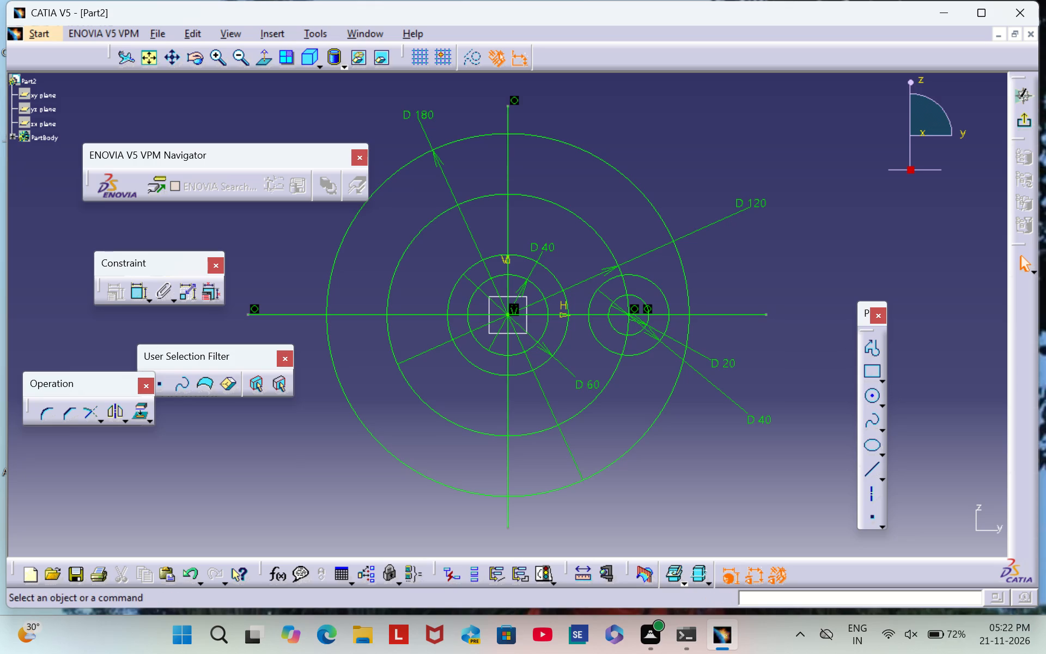
Mirror the 40 mm and 20 mm circles at H 60 mm about the vertical axis line.
{"action": "double_click", "coordinate": [112, 412]}
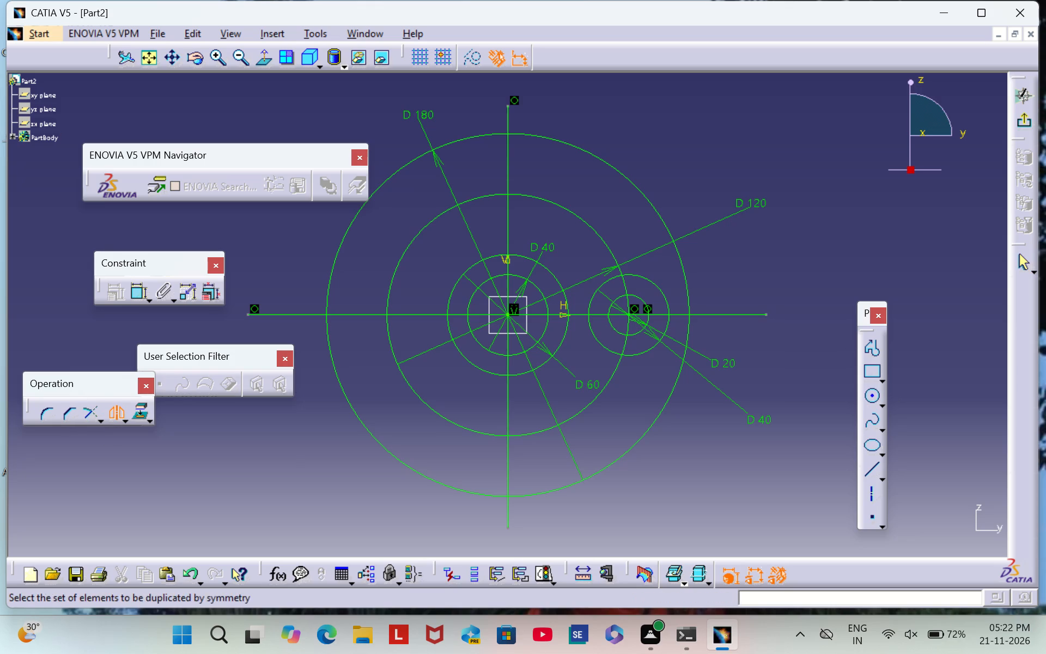
{"action": "left_click", "coordinate": [666, 325]}
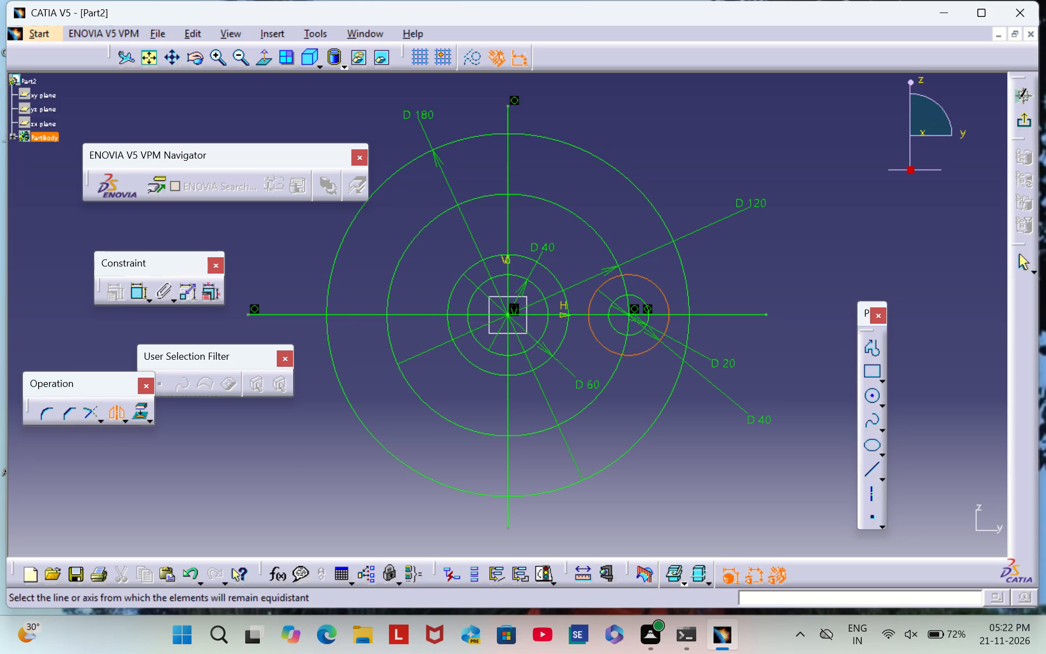
{"action": "left_click", "coordinate": [507, 225]}
{"action": "left_click", "coordinate": [642, 298]}
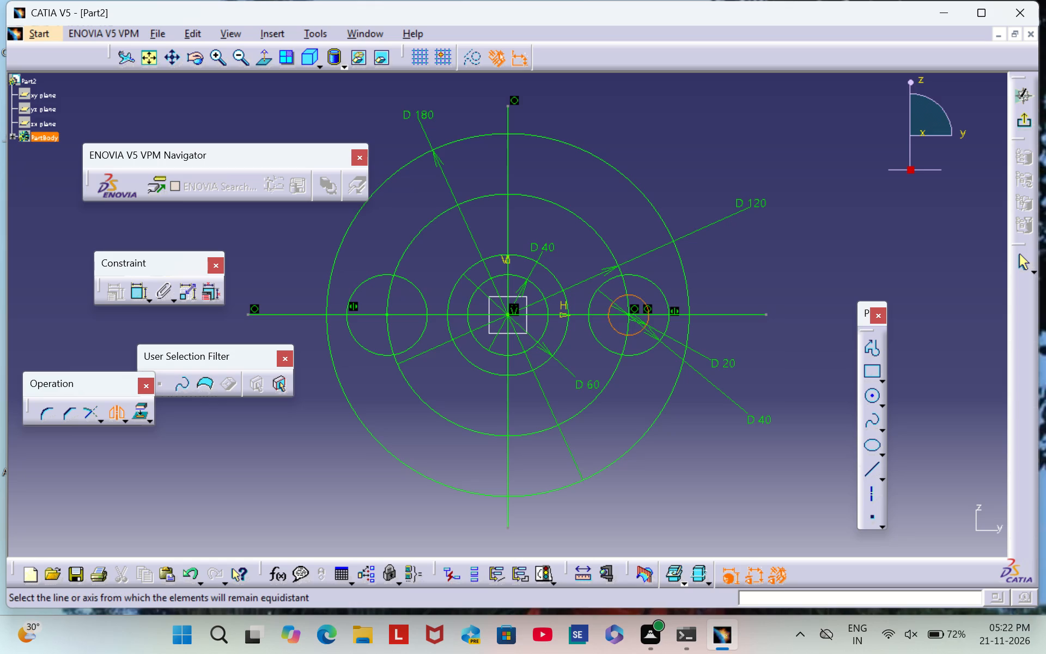
{"action": "left_click", "coordinate": [507, 221]}
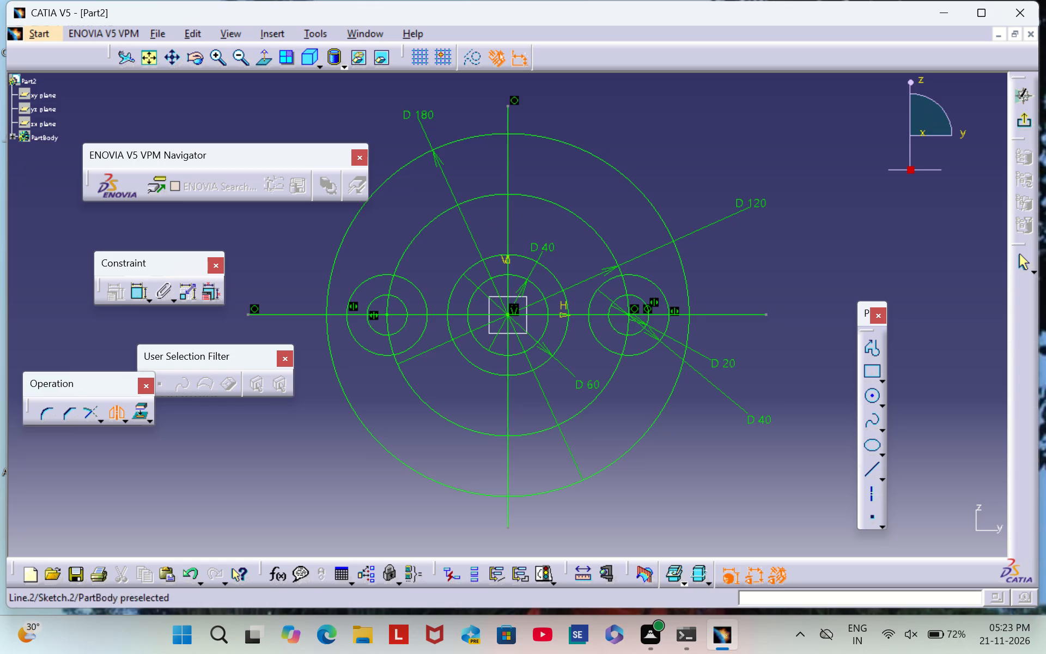
{"action": "left_click", "coordinate": [118, 414]}
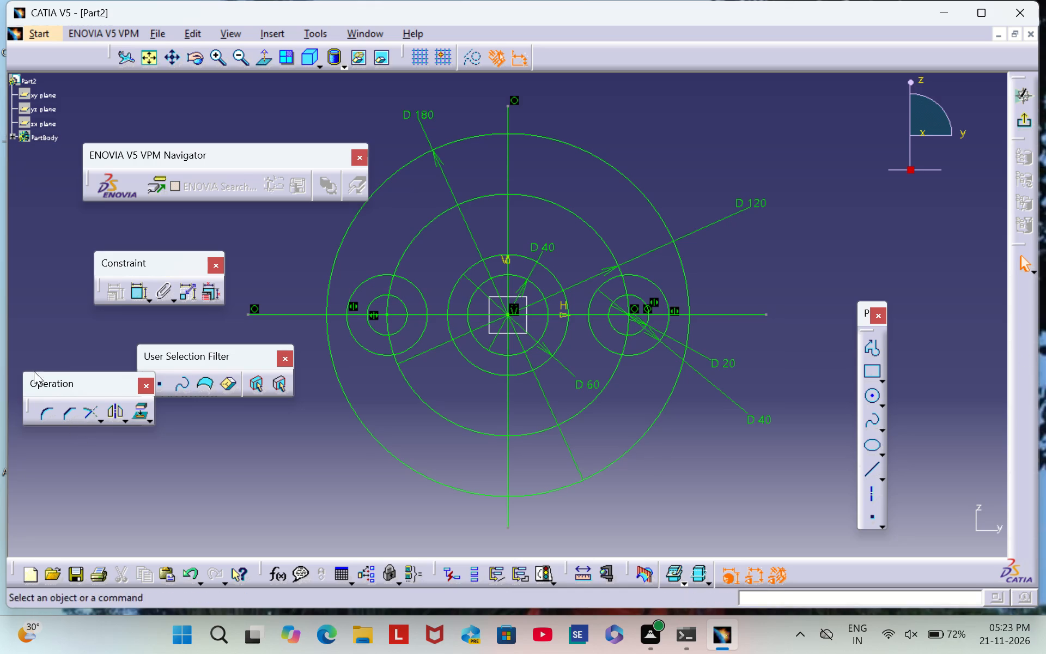
Sketch a circle about 26 mm in diameter centred where the 120 mm circle crosses the lower vertical axis, at H 0 mm, V -60 mm.
{"action": "left_click", "coordinate": [878, 396]}
{"action": "left_click", "coordinate": [890, 408]}
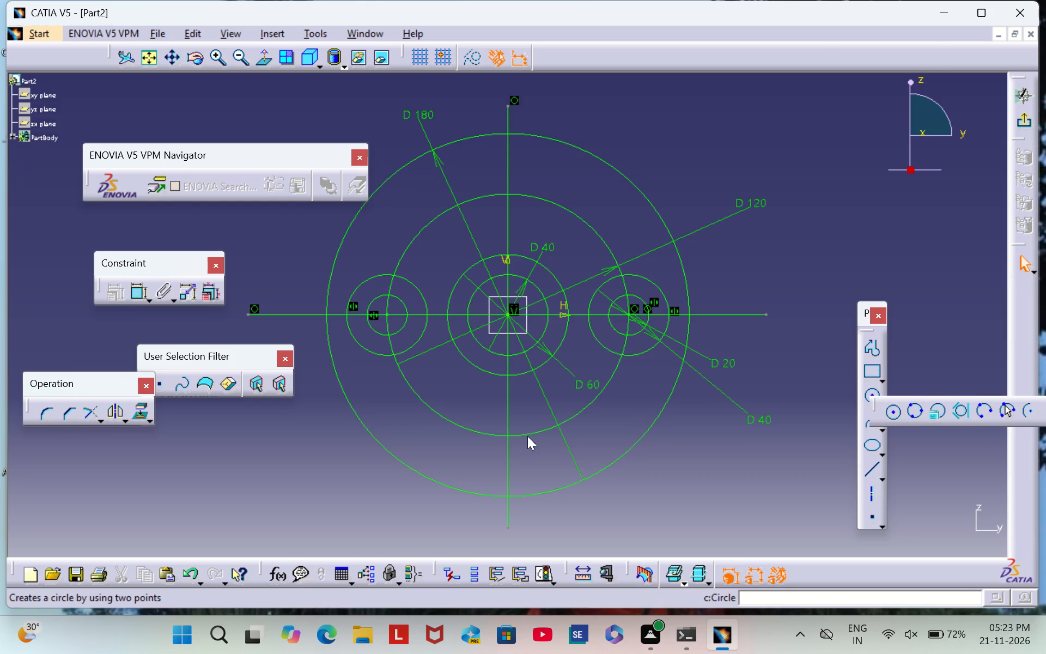
{"action": "left_click", "coordinate": [507, 435]}
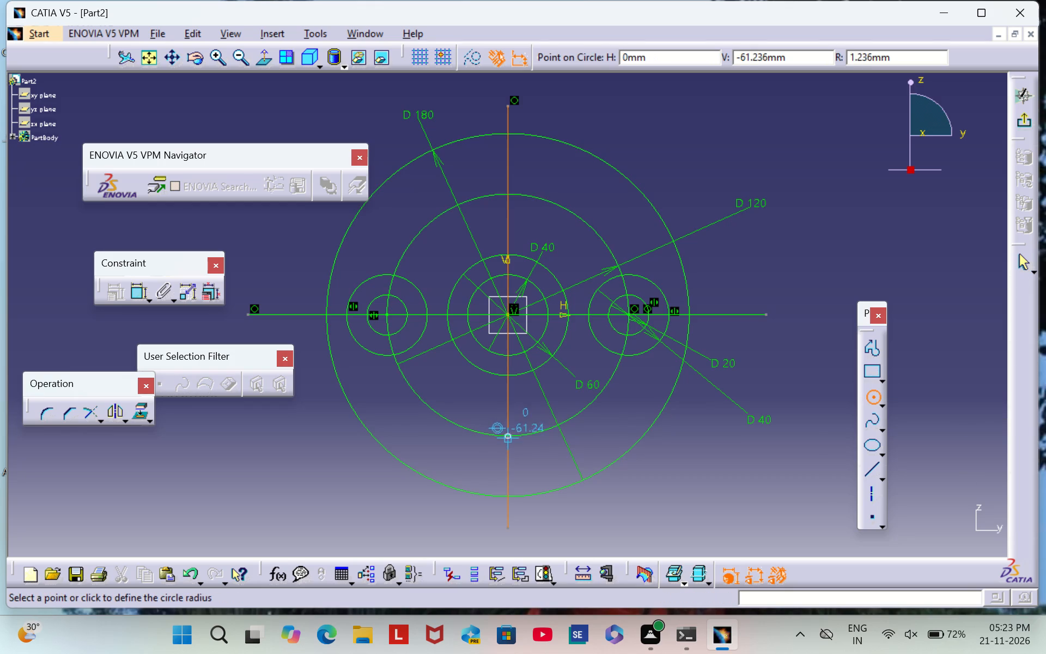
{"action": "left_click", "coordinate": [530, 450]}
{"action": "left_click", "coordinate": [733, 502]}
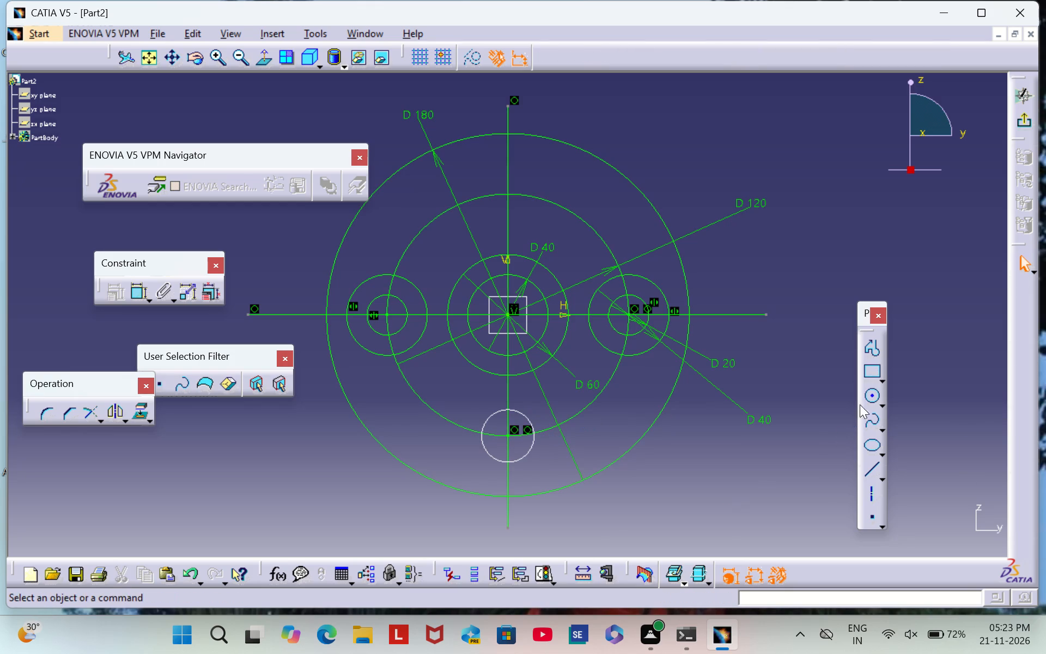
Sketch a larger concentric circle about 45 mm in diameter around the circle at H 0 mm, V -60 mm.
{"action": "left_click", "coordinate": [878, 390]}
{"action": "left_click", "coordinate": [892, 405]}
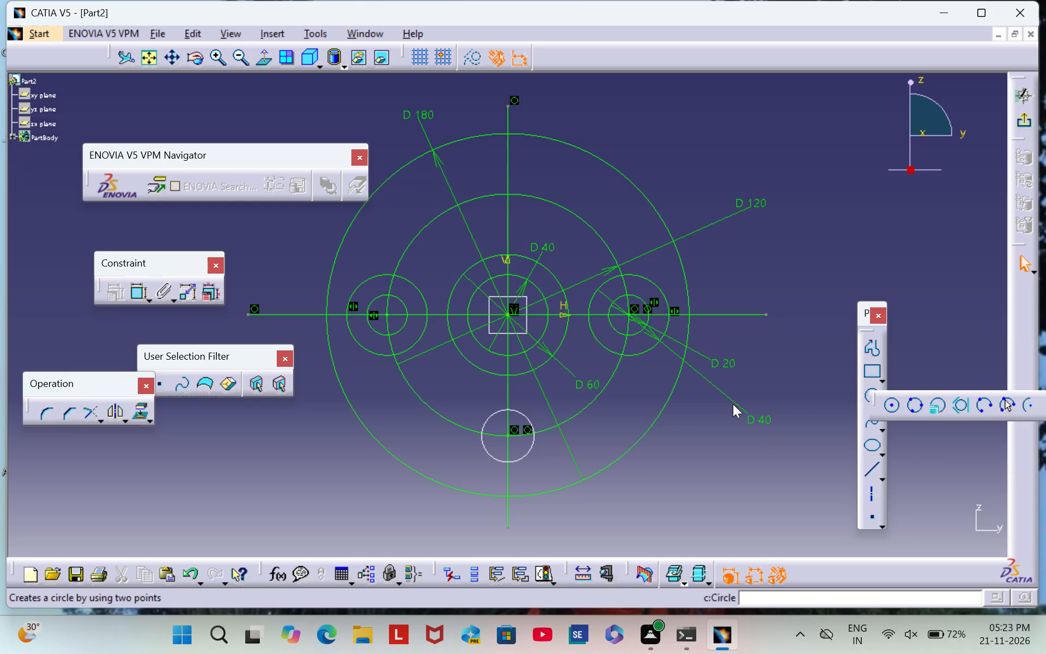
{"action": "left_click", "coordinate": [507, 434]}
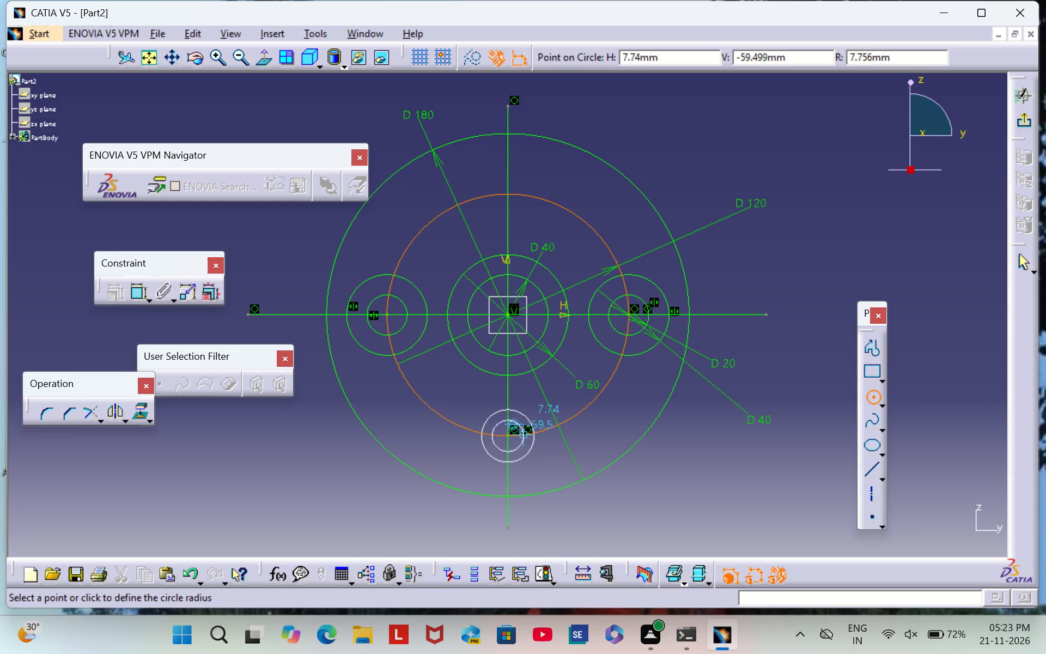
{"action": "left_click", "coordinate": [550, 454]}
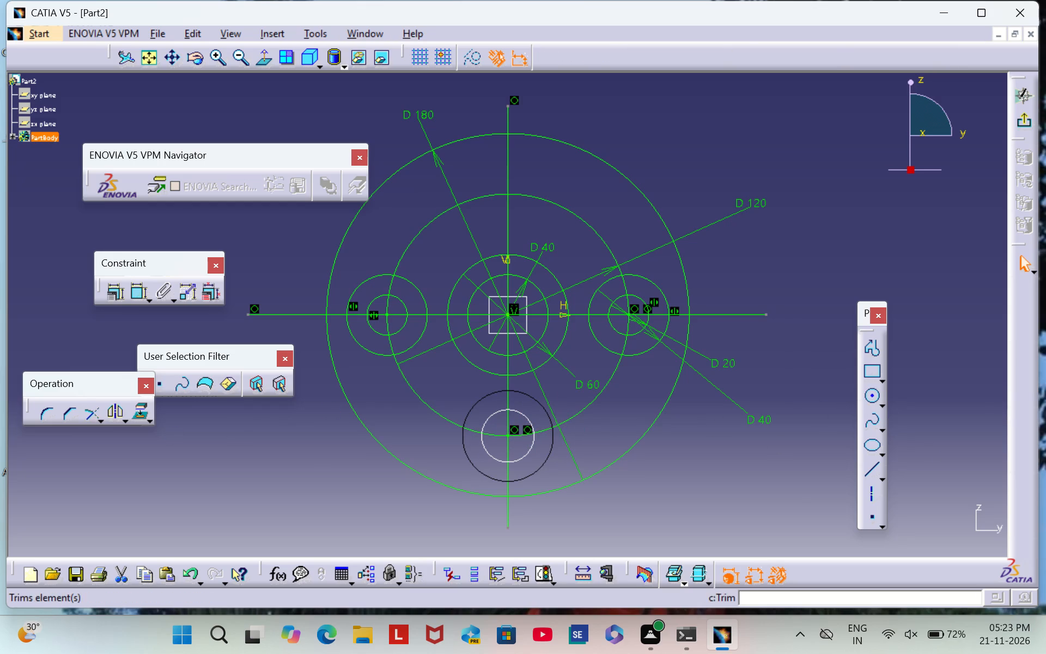
Dimension the outer circle at H 0 mm, V -60 mm and set its diameter to 40 mm.
{"action": "left_click", "coordinate": [133, 288]}
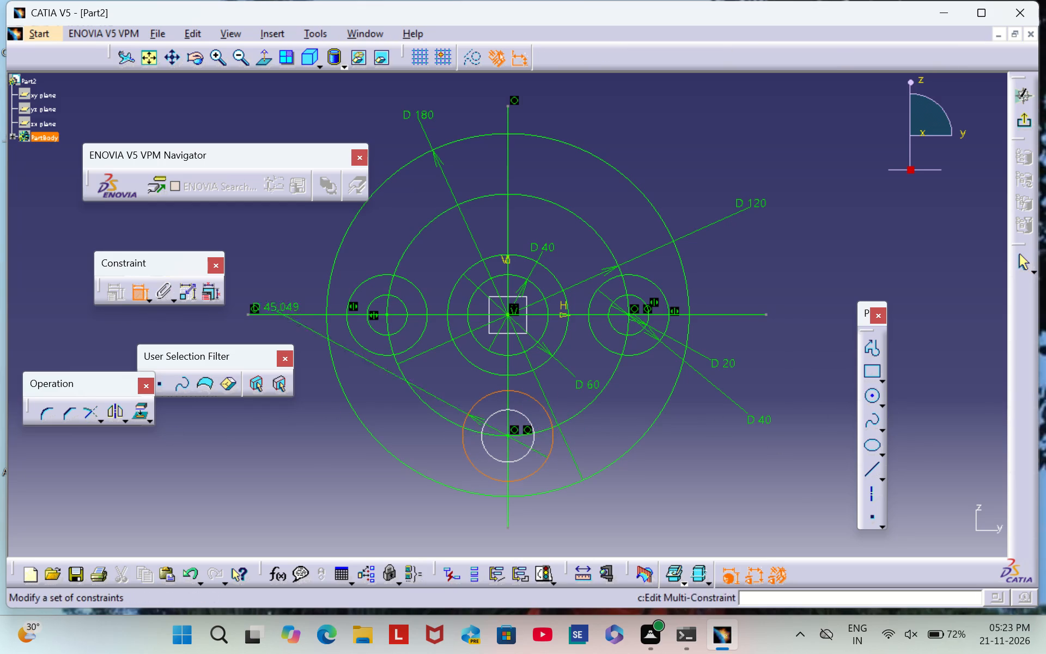
{"action": "left_click", "coordinate": [628, 501]}
{"action": "double_click", "coordinate": [623, 494]}
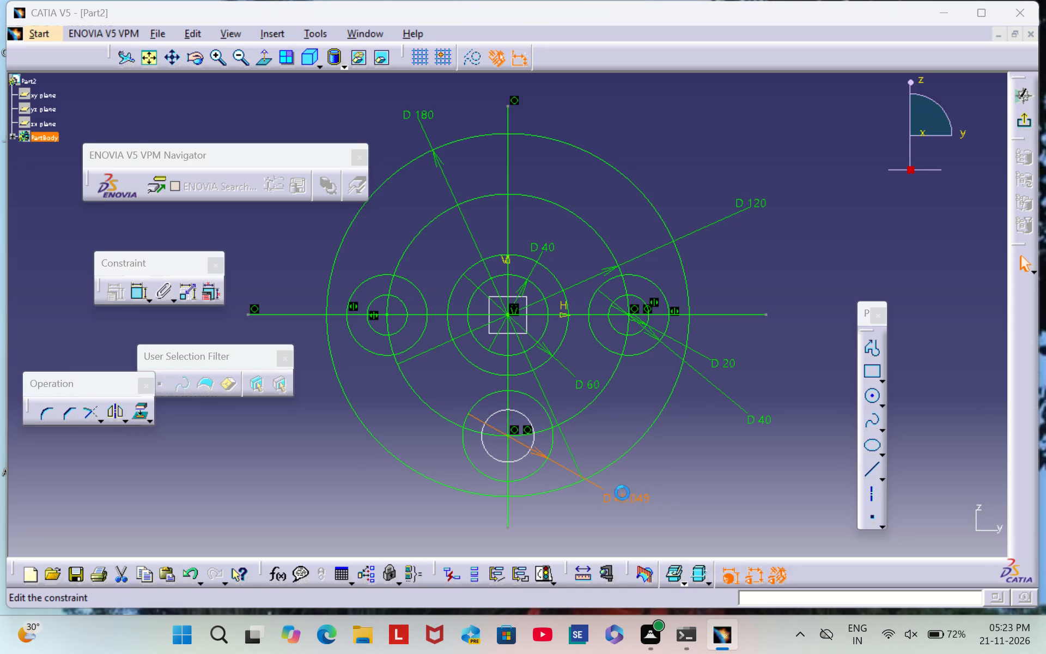
{"action": "key", "text": "BackSpace"}
{"action": "type", "text": "40"}
{"action": "key", "text": "Return"}
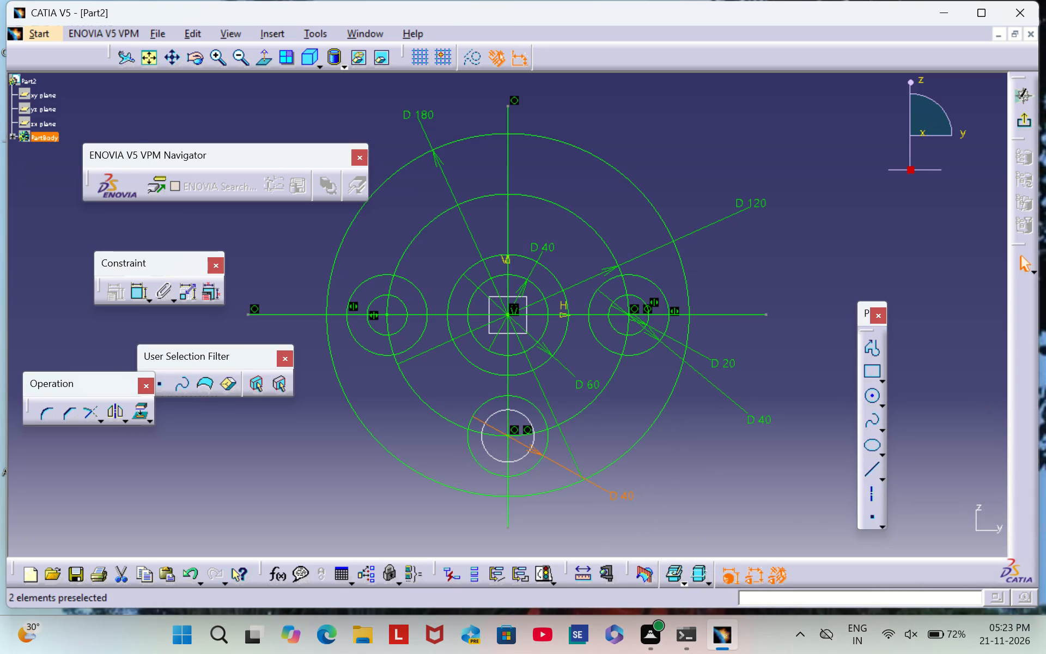
{"action": "left_click", "coordinate": [700, 494]}
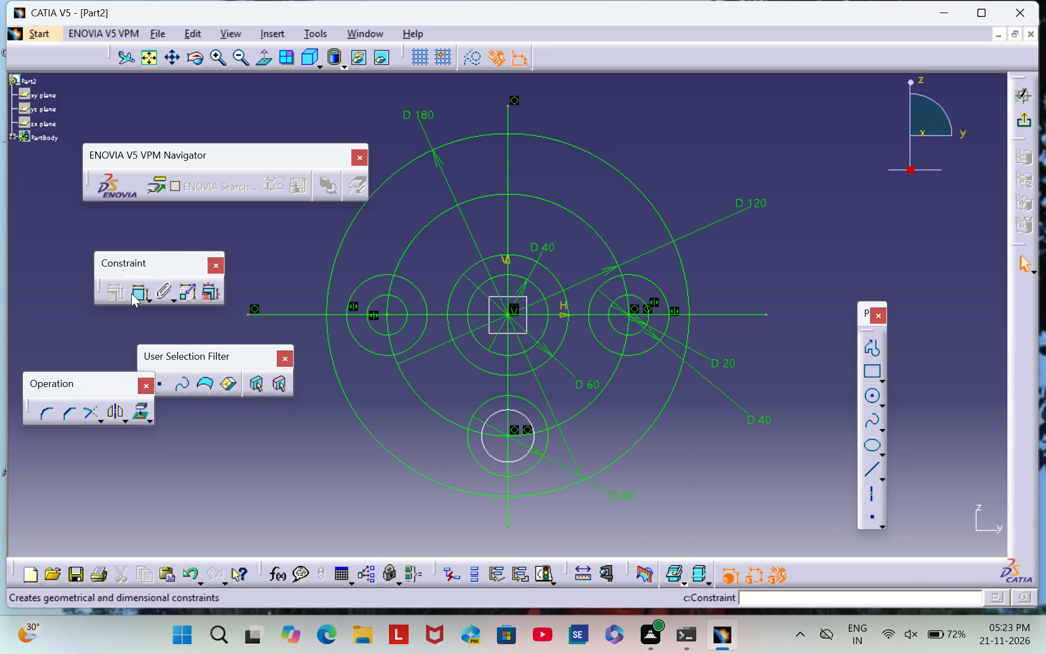
Dimension the inner circle at H 0 mm, V -60 mm and set its diameter to 20 mm.
{"action": "left_click", "coordinate": [132, 293]}
{"action": "left_click", "coordinate": [532, 439]}
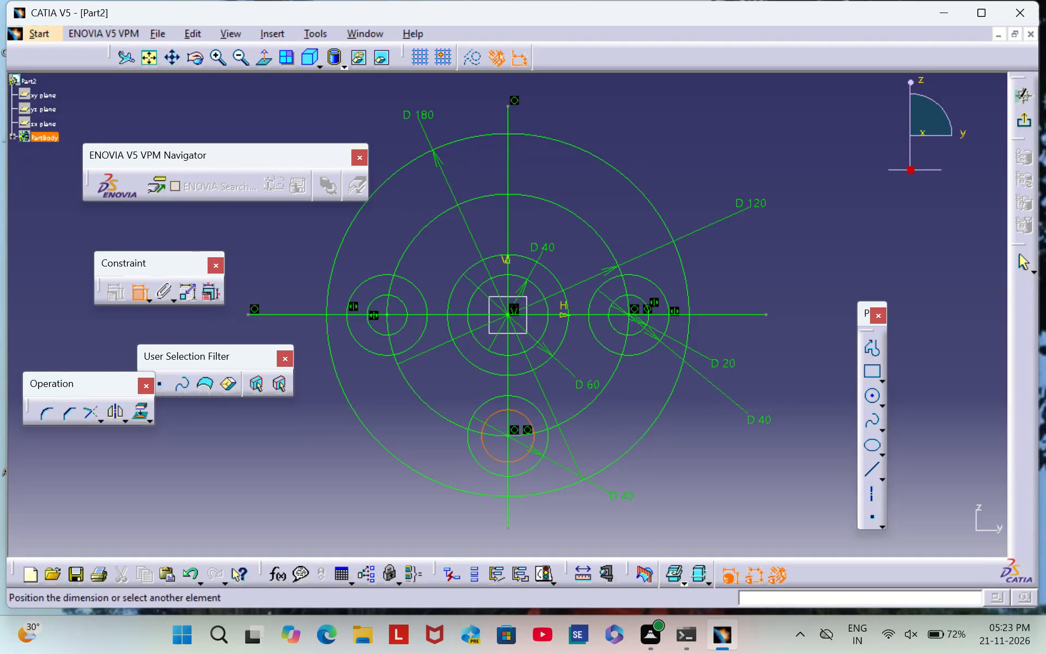
{"action": "left_click", "coordinate": [613, 425]}
{"action": "double_click", "coordinate": [609, 424]}
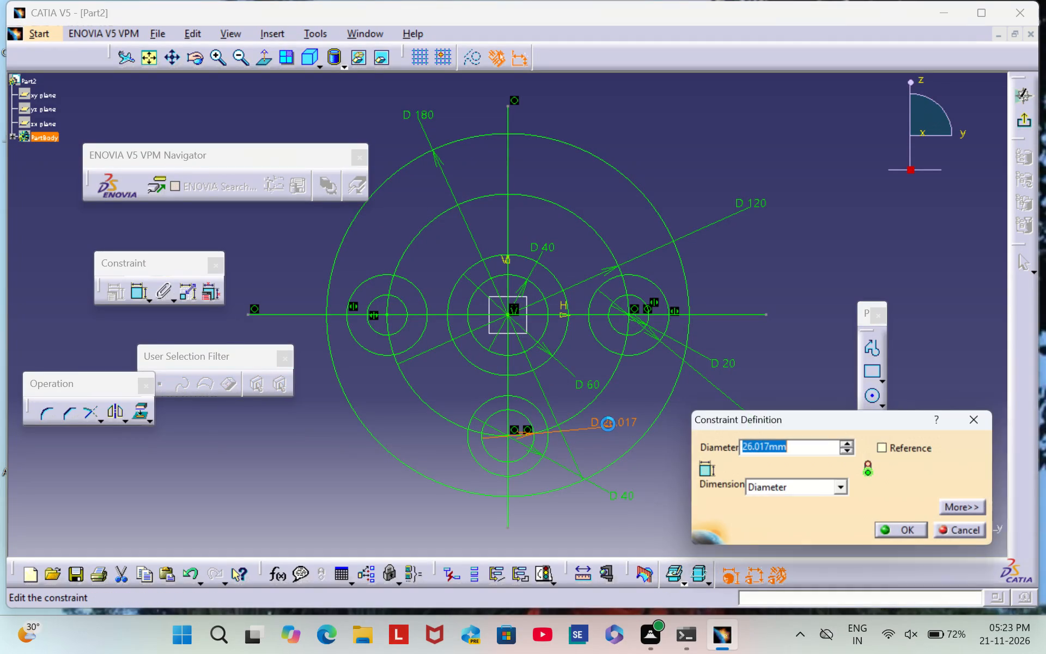
{"action": "key", "text": "BackSpace"}
{"action": "type", "text": "20"}
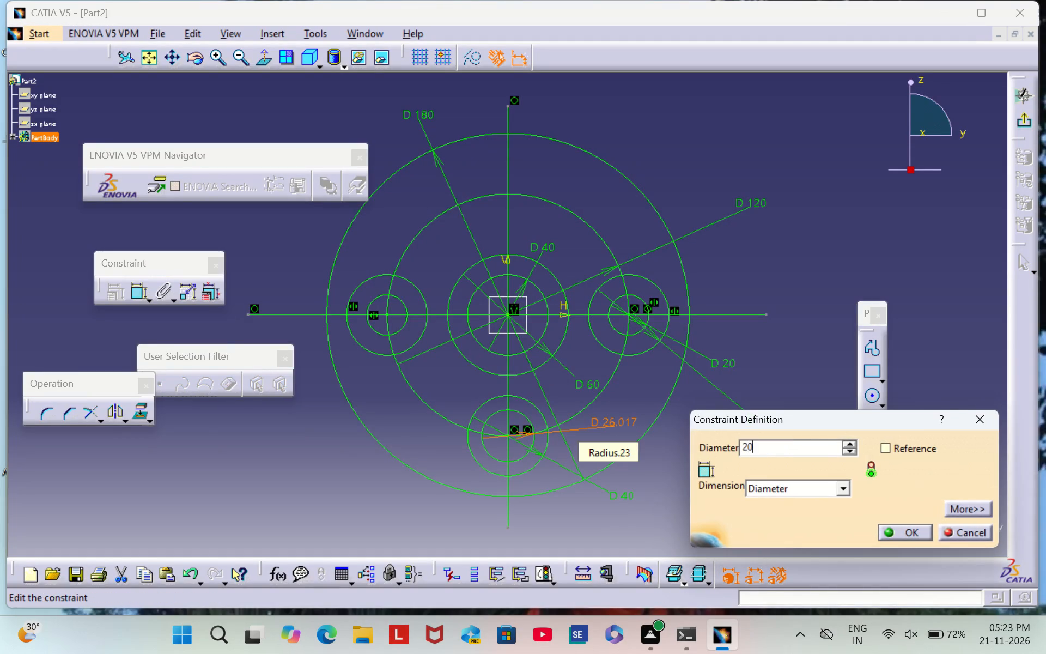
{"action": "key", "text": "Return"}
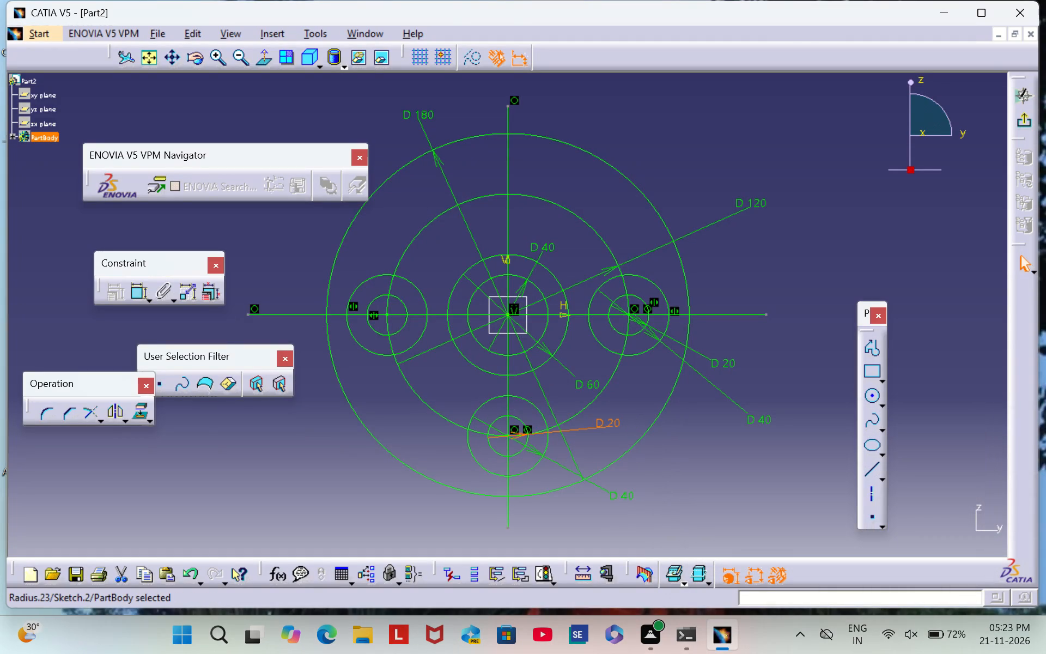
{"action": "left_click", "coordinate": [647, 396]}
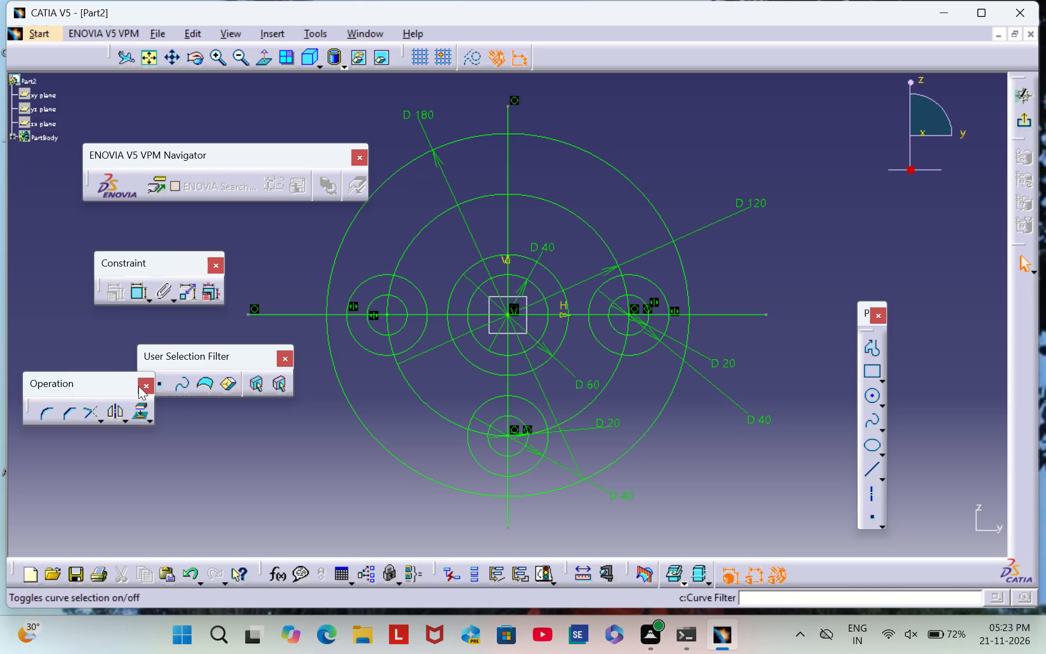
Mirror the 20 mm circle at H 0 mm, V -60 mm about the horizontal axis line.
{"action": "left_click", "coordinate": [118, 410]}
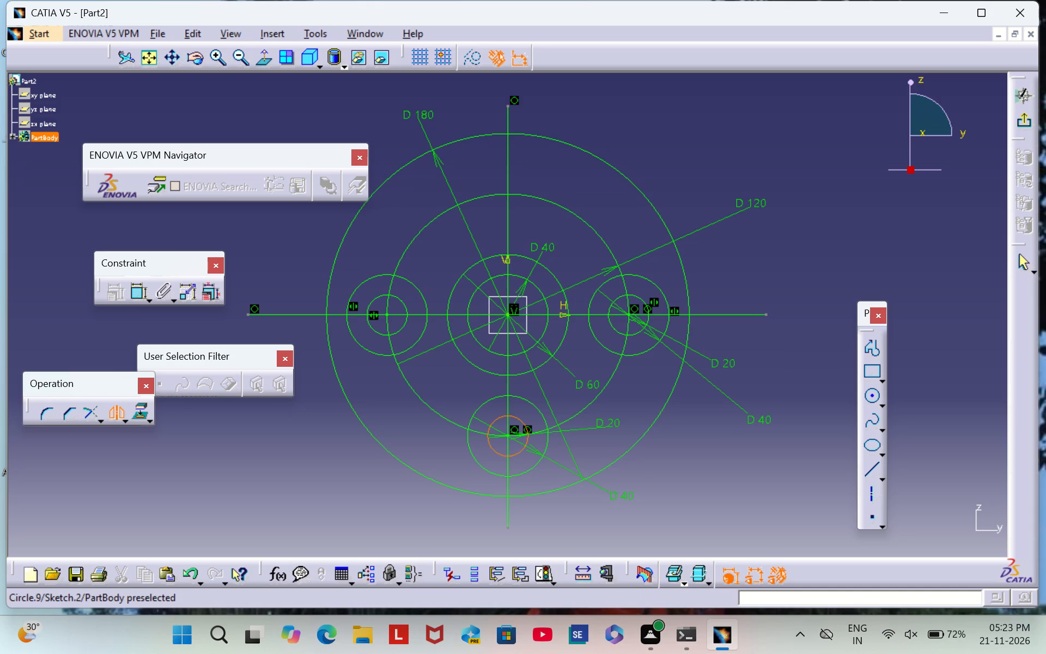
{"action": "left_click", "coordinate": [528, 440]}
{"action": "left_click", "coordinate": [540, 312]}
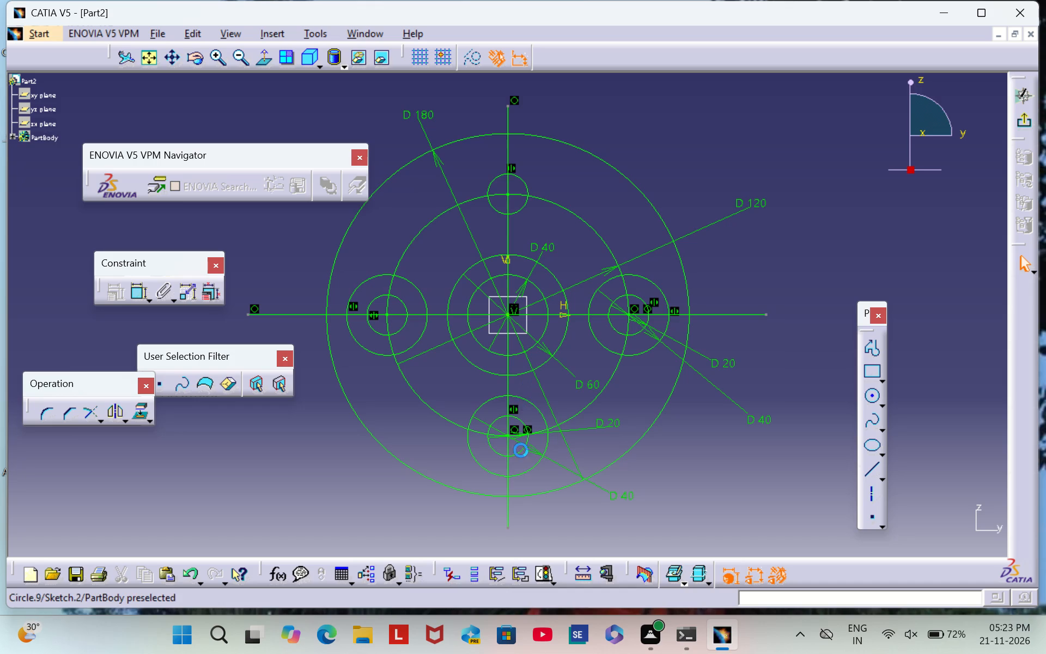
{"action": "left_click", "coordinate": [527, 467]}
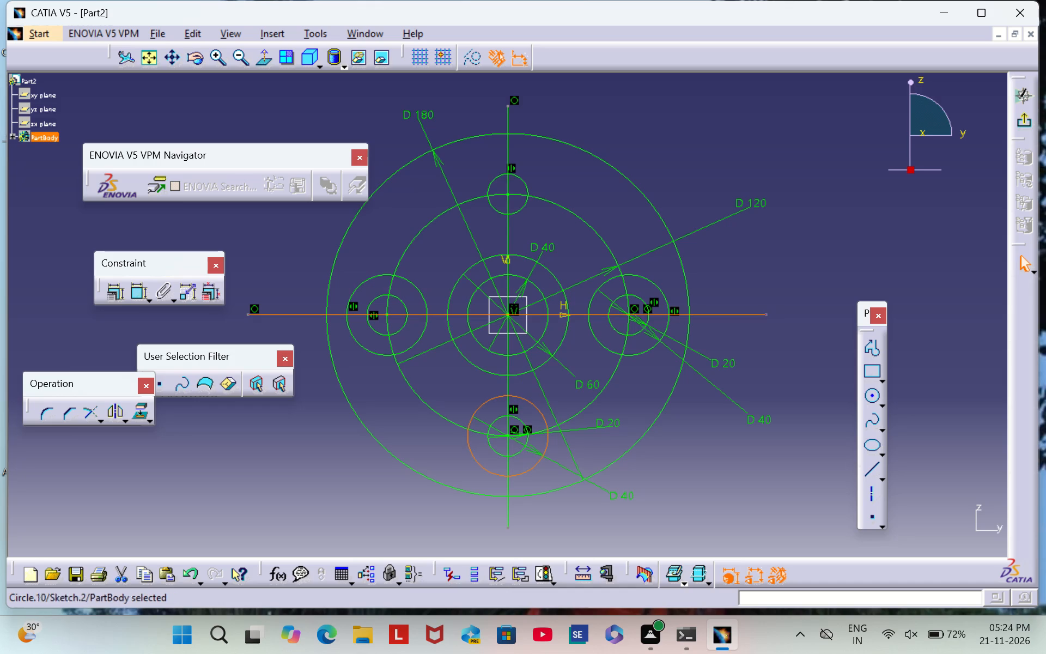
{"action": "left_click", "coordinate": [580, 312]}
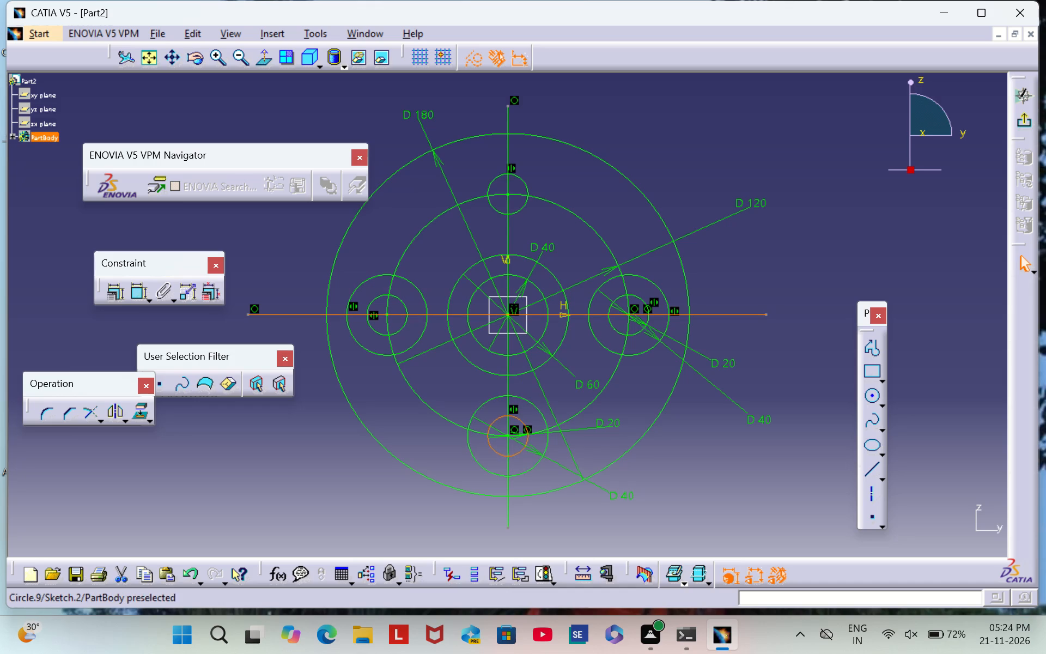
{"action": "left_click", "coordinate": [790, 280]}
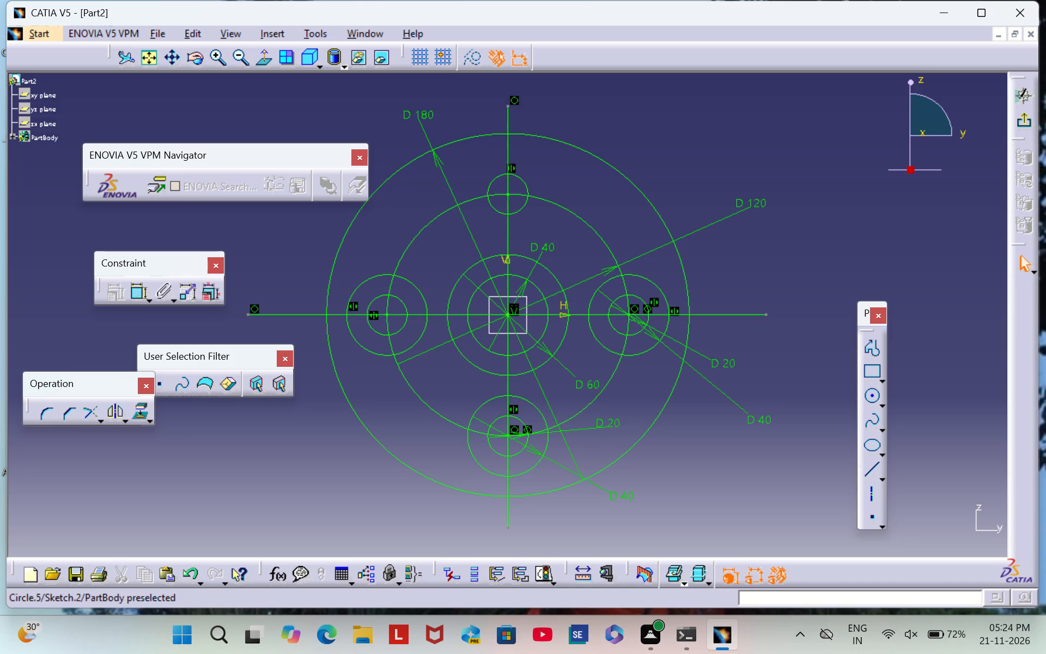
Mirror the 40 mm circle at H 0 mm, V -60 mm about the horizontal axis line.
{"action": "left_click", "coordinate": [123, 409]}
{"action": "double_click", "coordinate": [110, 419]}
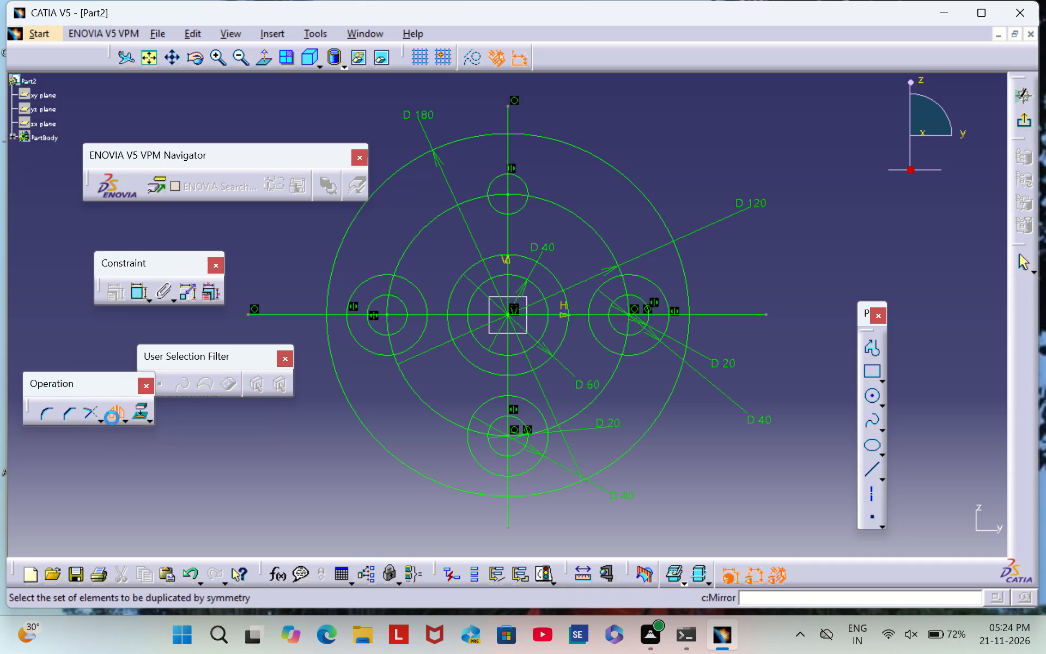
{"action": "left_click", "coordinate": [548, 447]}
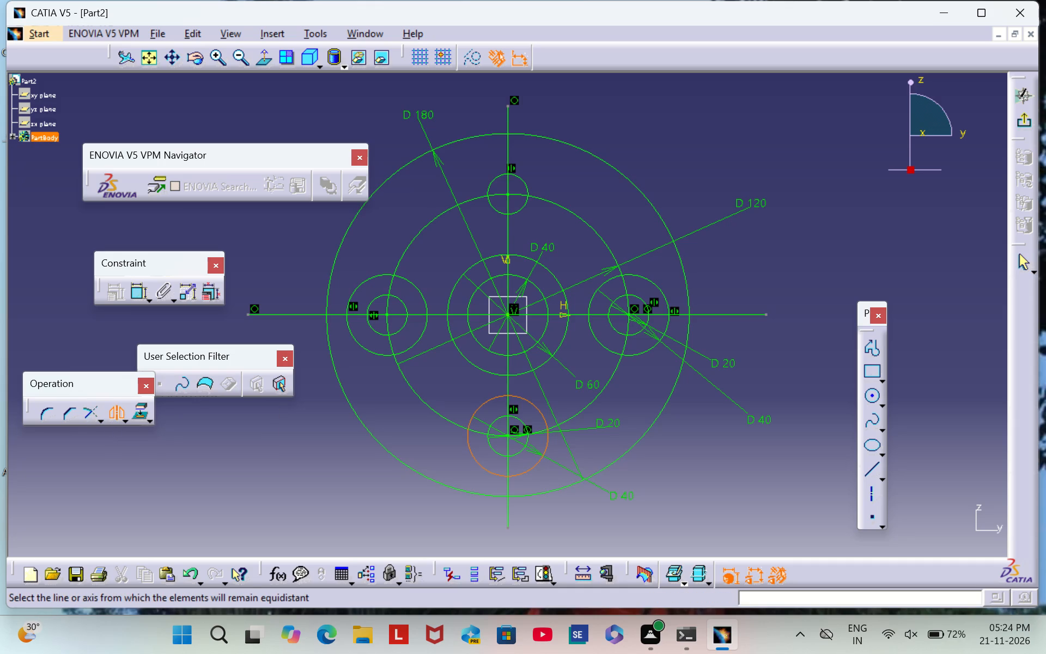
{"action": "left_click", "coordinate": [561, 316]}
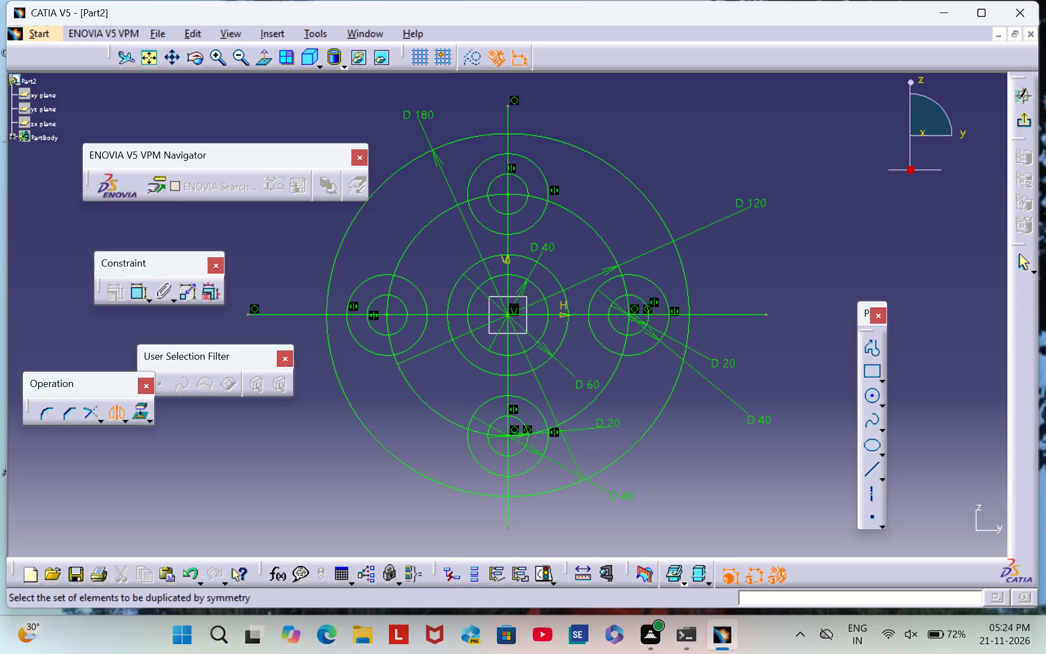
{"action": "left_click", "coordinate": [112, 420]}
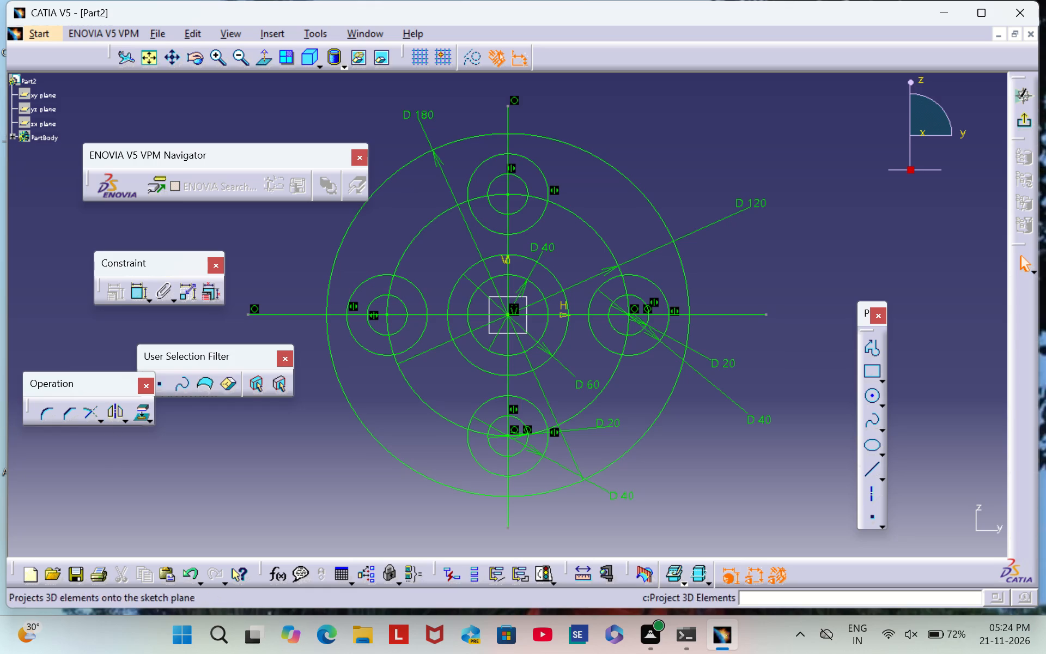
Sketch a diagonal axis line through the origin, from about H -80 mm, V 78 mm to beyond the opposite side of the 180 mm circle.
{"action": "left_click", "coordinate": [871, 496]}
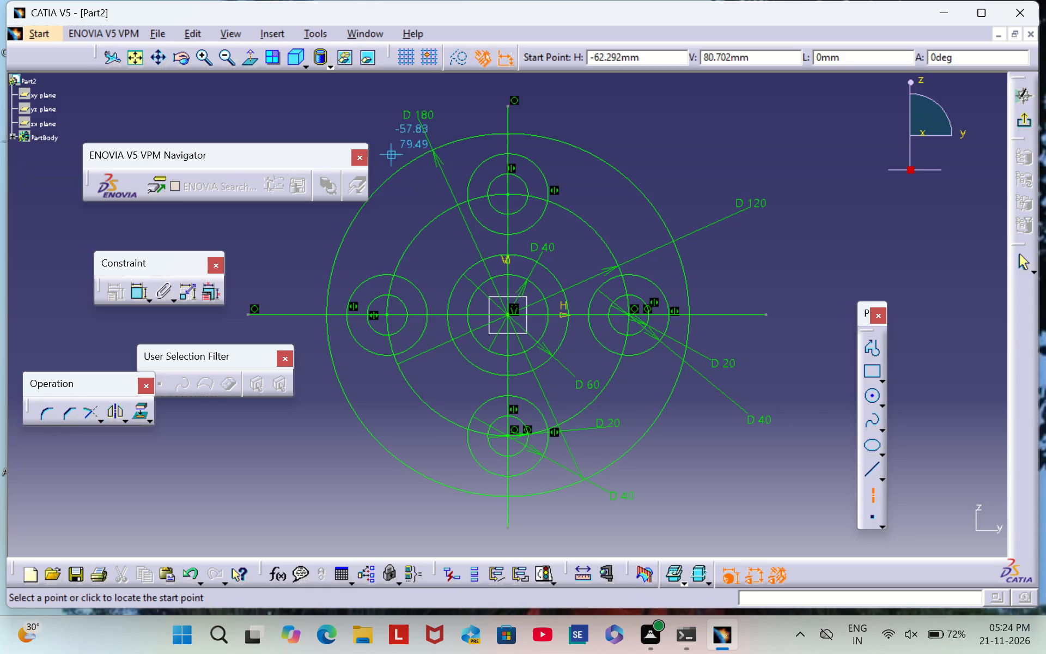
{"action": "left_click", "coordinate": [373, 184]}
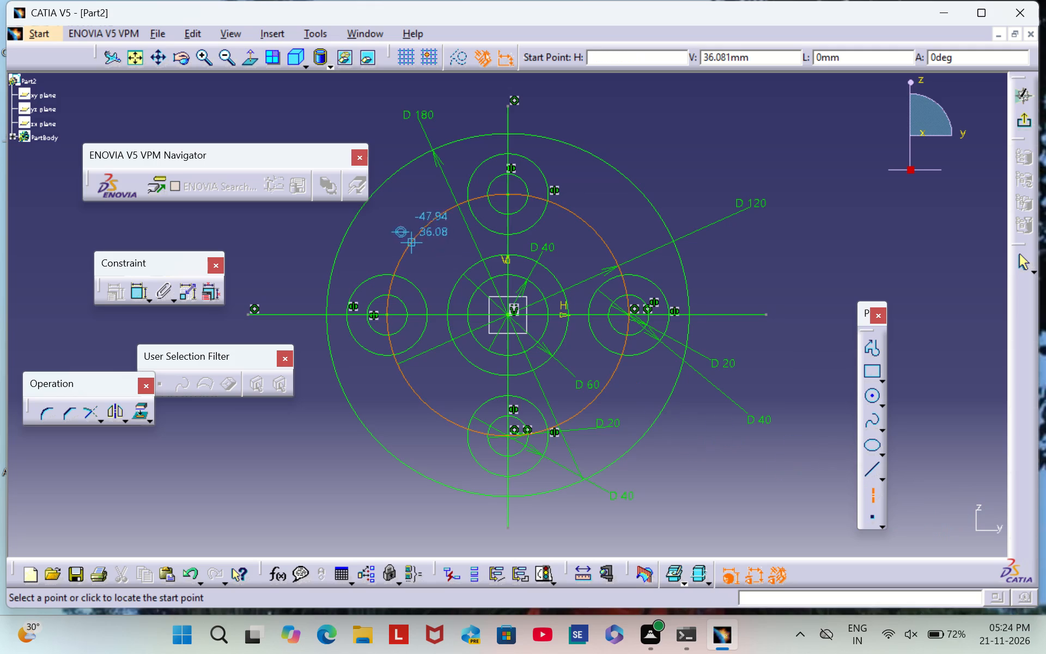
{"action": "left_click_drag", "start_coordinate": [269, 149], "coordinate": [132, 45]}
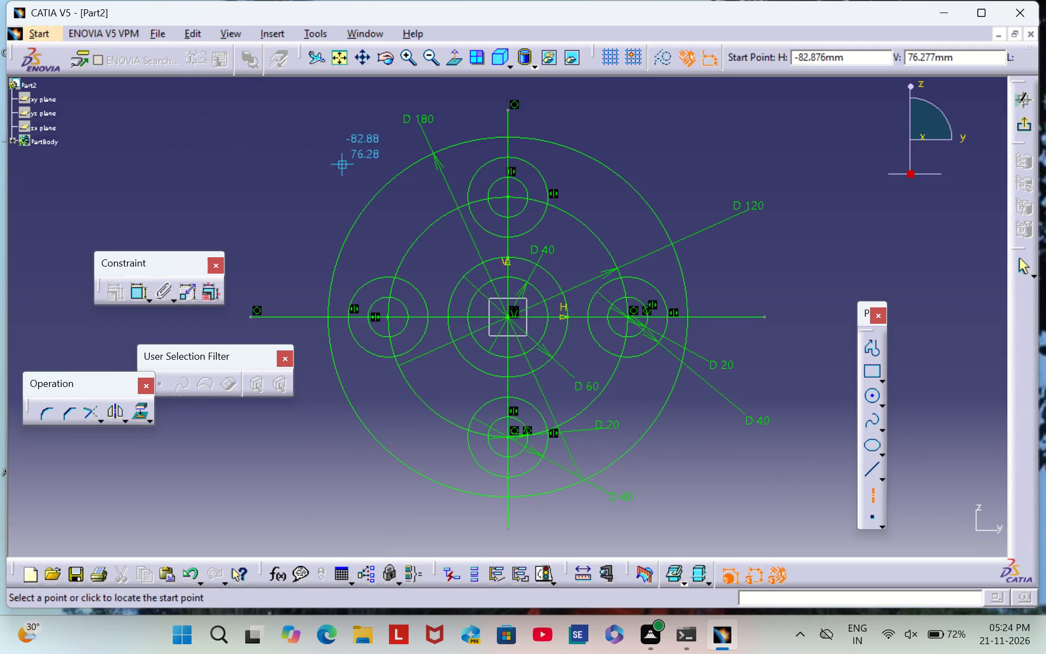
{"action": "left_click", "coordinate": [350, 160]}
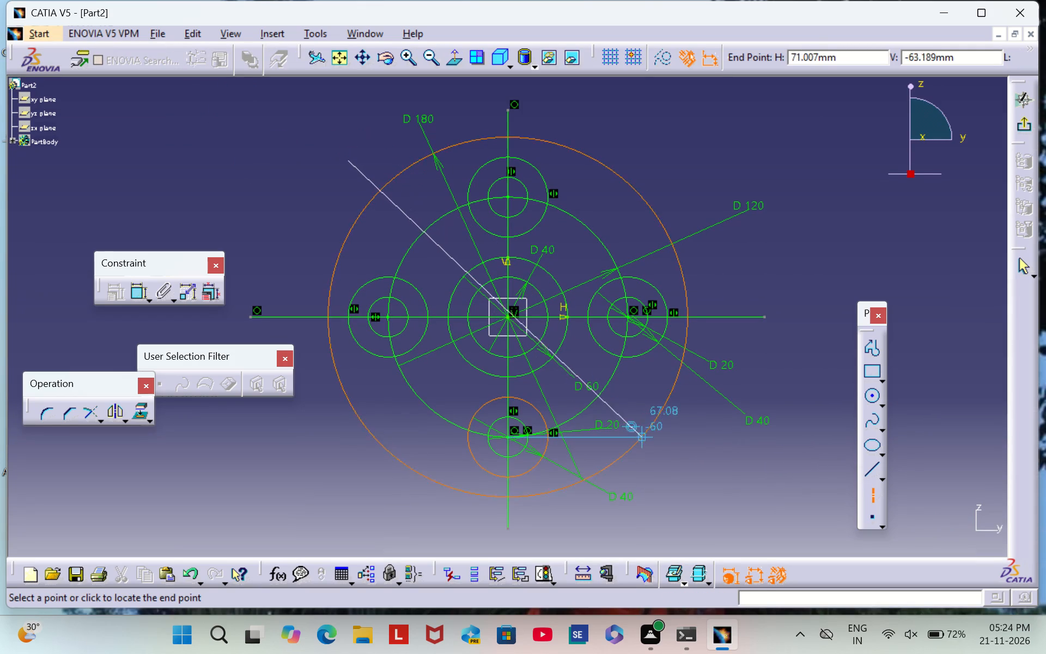
{"action": "left_click", "coordinate": [687, 489]}
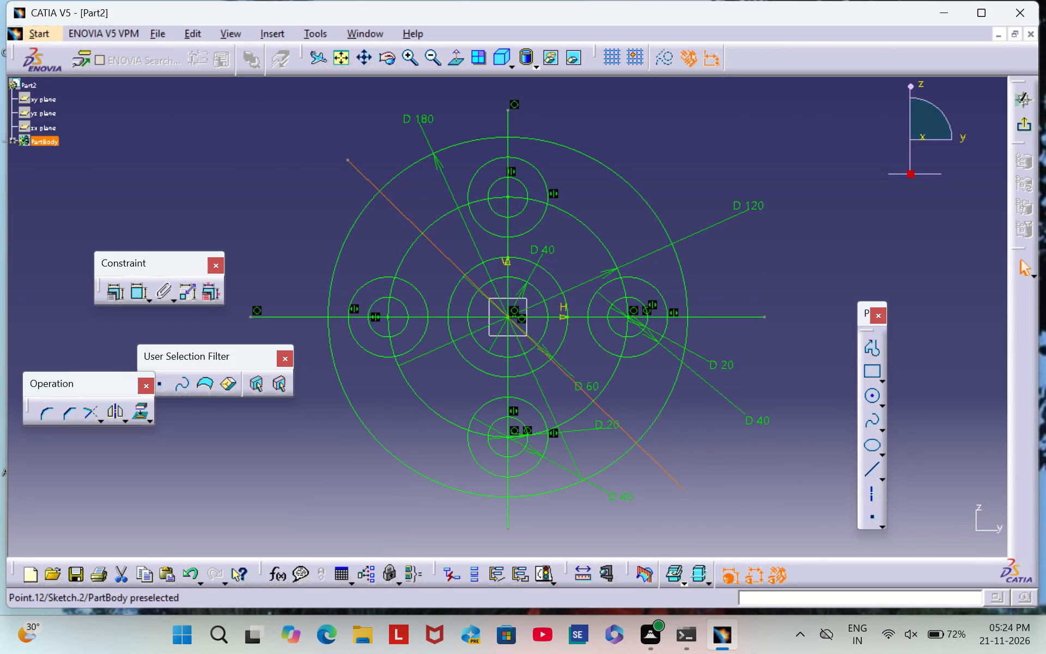
{"action": "left_click", "coordinate": [737, 468]}
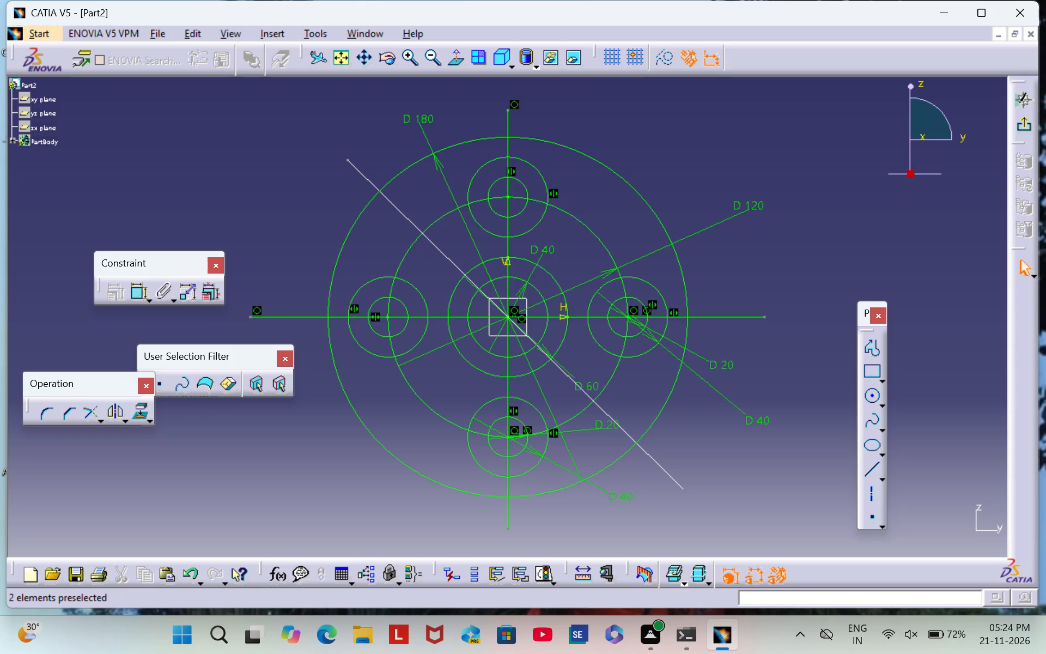
Dimension the angle between the diagonal axis and the horizontal axis line and set it to 45 degrees.
{"action": "left_click", "coordinate": [407, 70]}
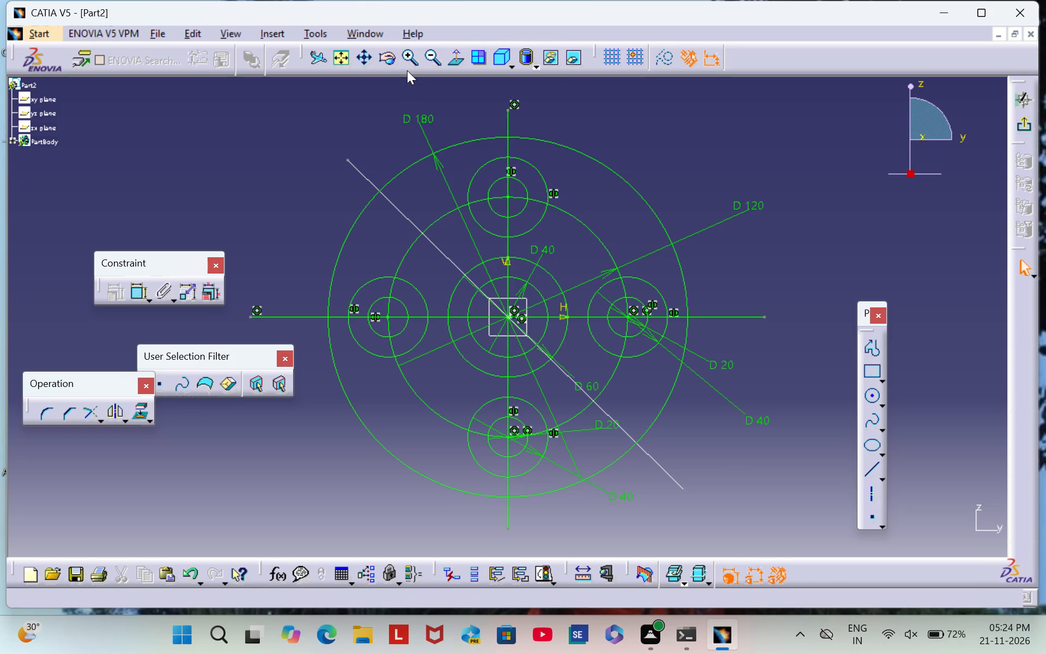
{"action": "triple_click", "coordinate": [410, 62]}
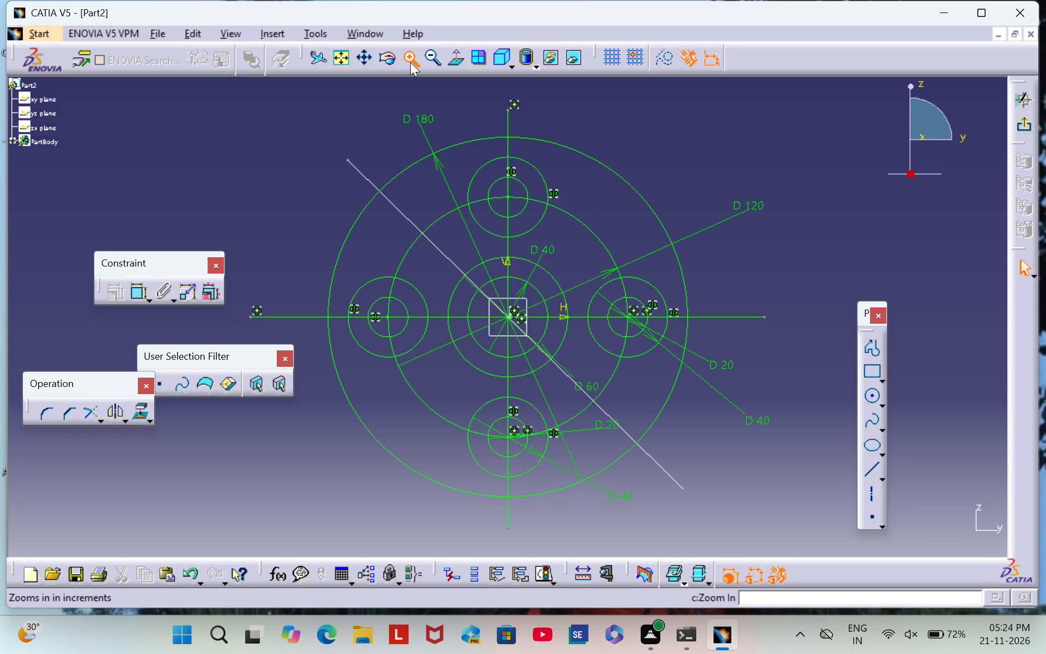
{"action": "left_click", "coordinate": [410, 62]}
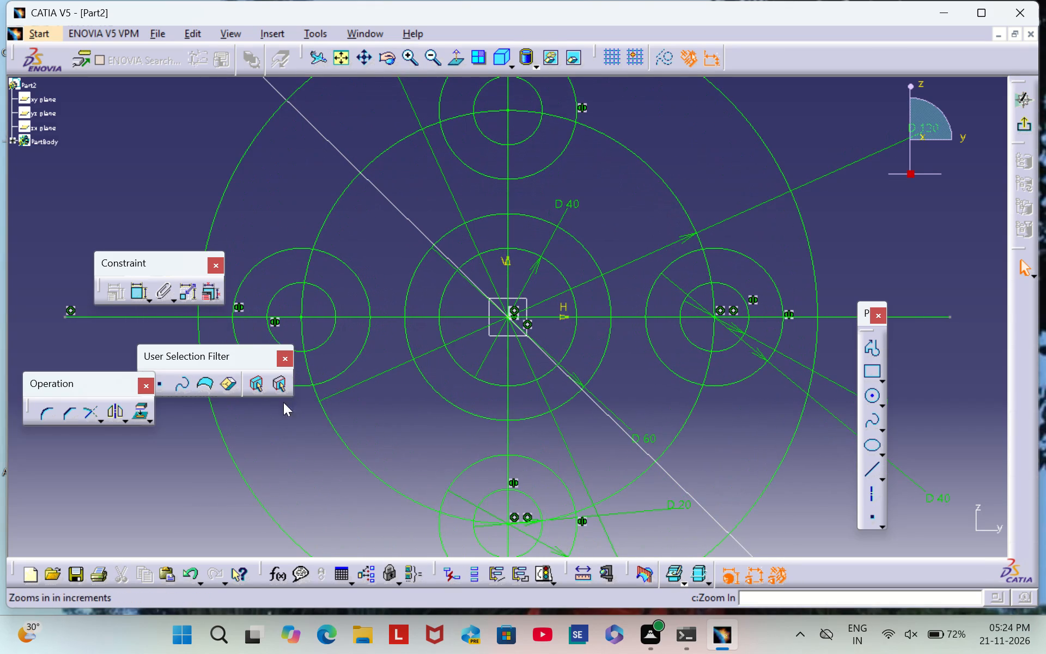
{"action": "double_click", "coordinate": [142, 298]}
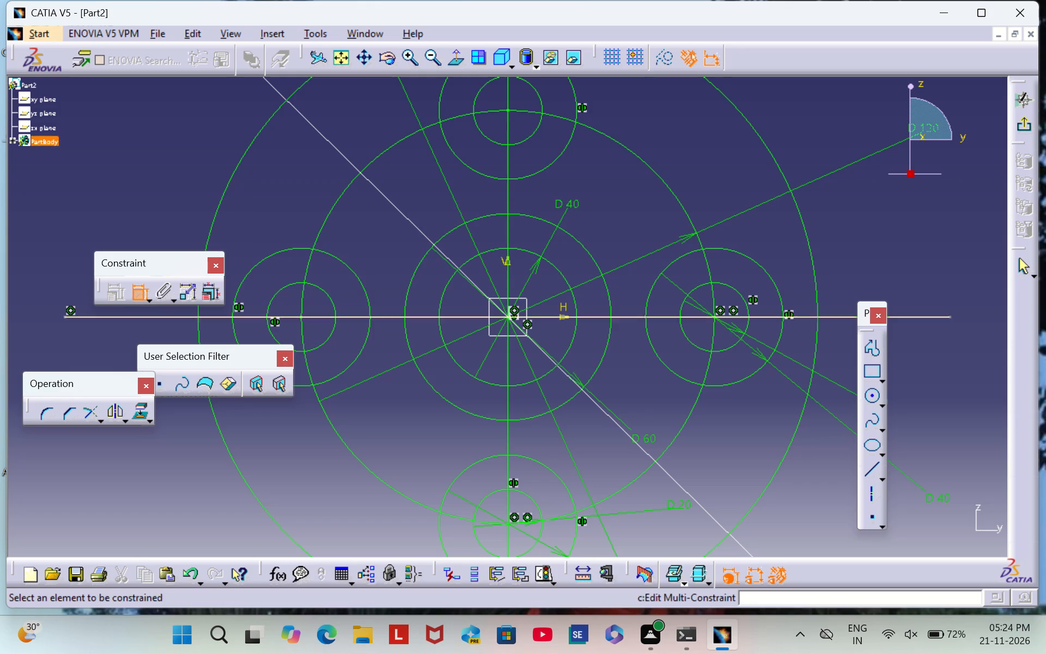
{"action": "left_click", "coordinate": [352, 317]}
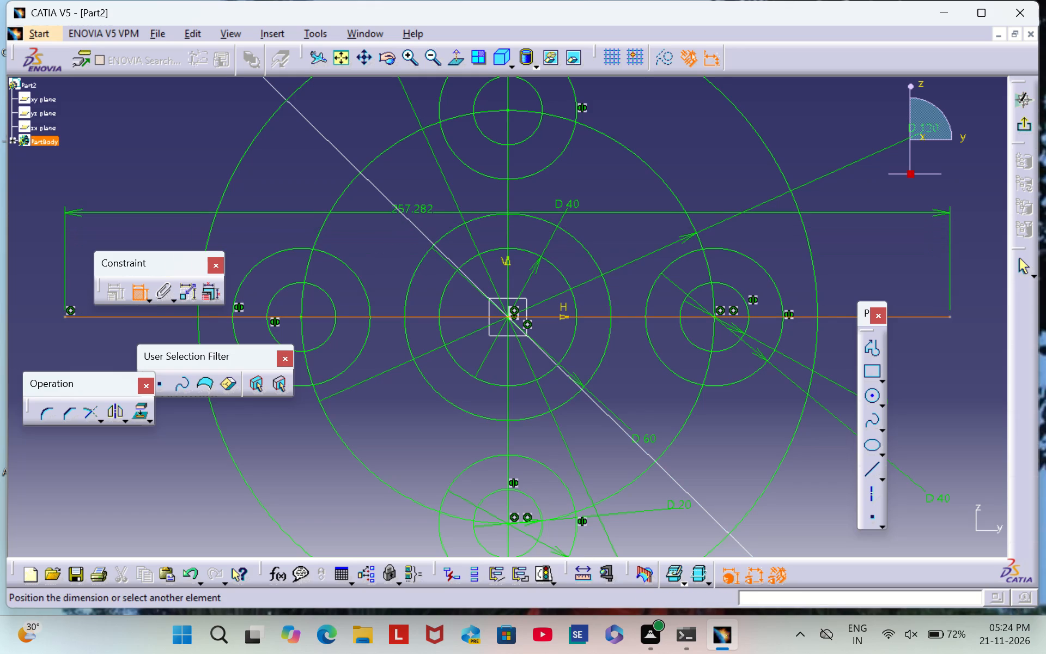
{"action": "left_click", "coordinate": [406, 217]}
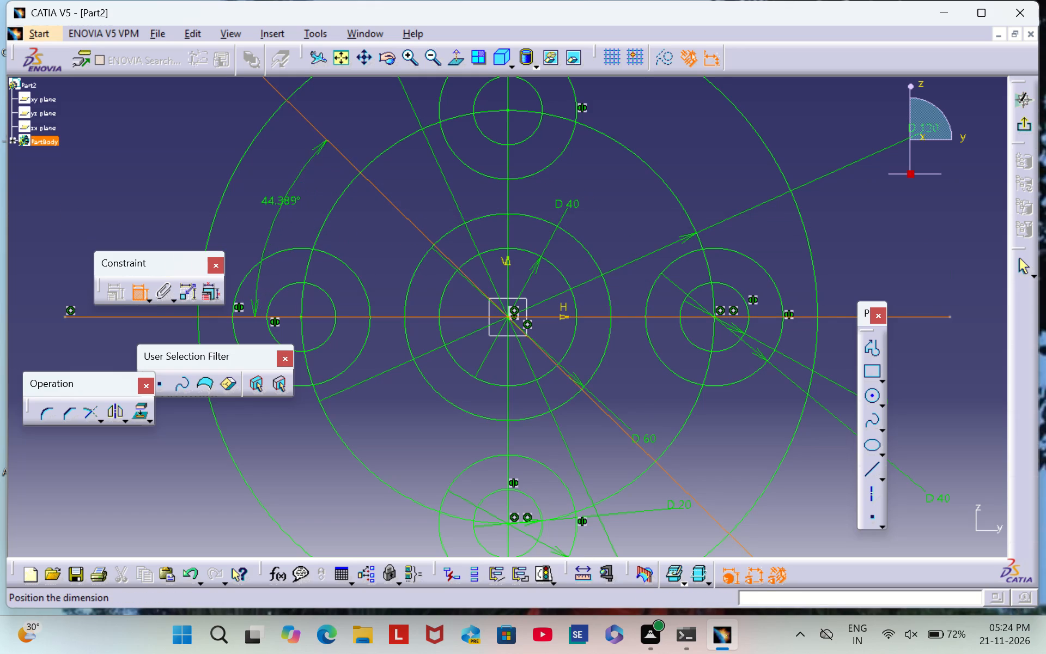
{"action": "left_click", "coordinate": [279, 205]}
{"action": "double_click", "coordinate": [281, 199]}
{"action": "key", "text": "BackSpace"}
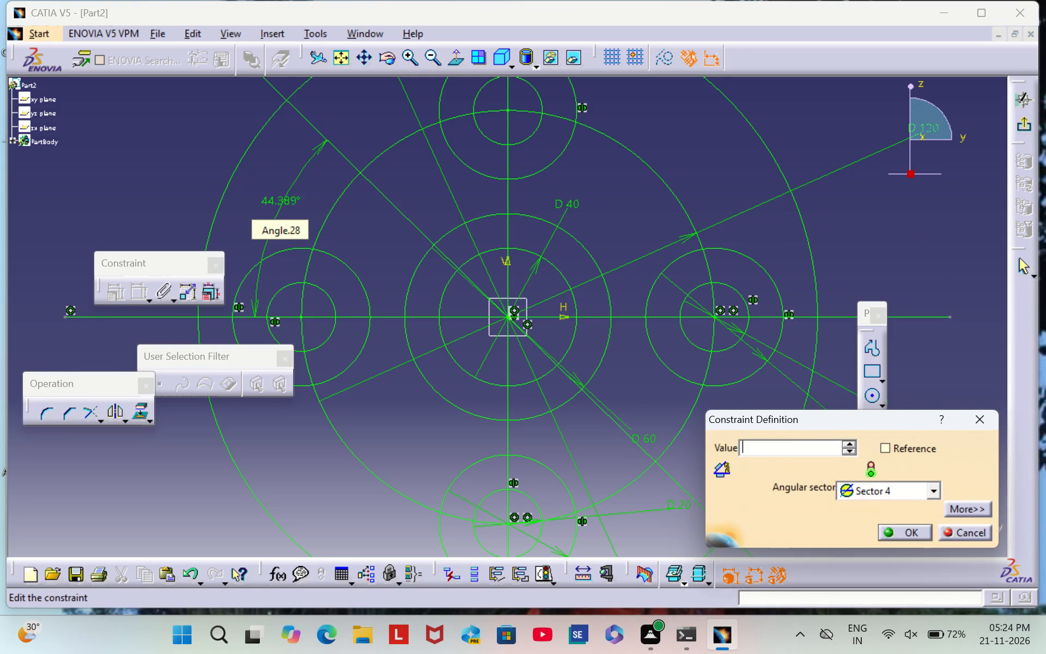
{"action": "type", "text": "45"}
{"action": "key", "text": "Return"}
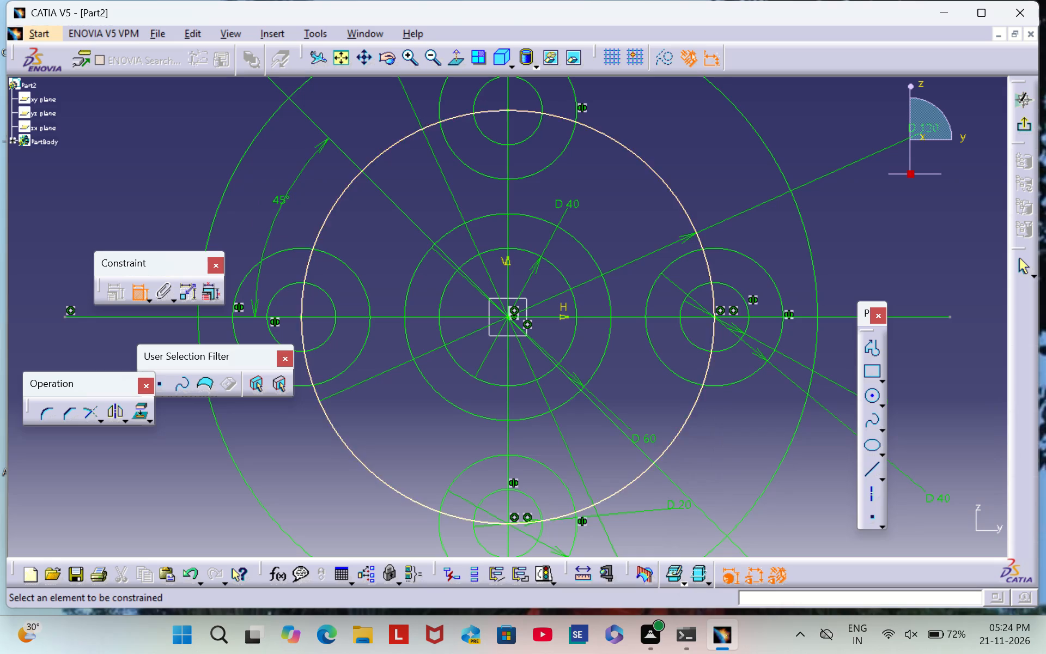
Move the 45-degree angle dimension outward, clear of the 180 mm circle.
{"action": "left_click", "coordinate": [435, 64]}
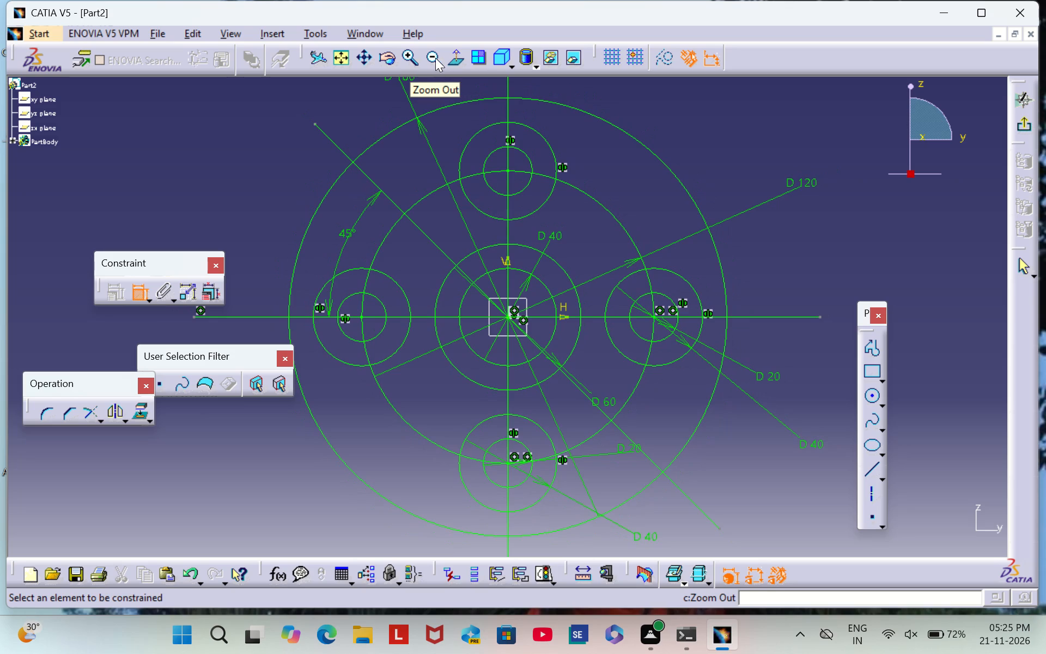
{"action": "left_click_drag", "start_coordinate": [348, 232], "coordinate": [229, 158]}
{"action": "left_click", "coordinate": [254, 201]}
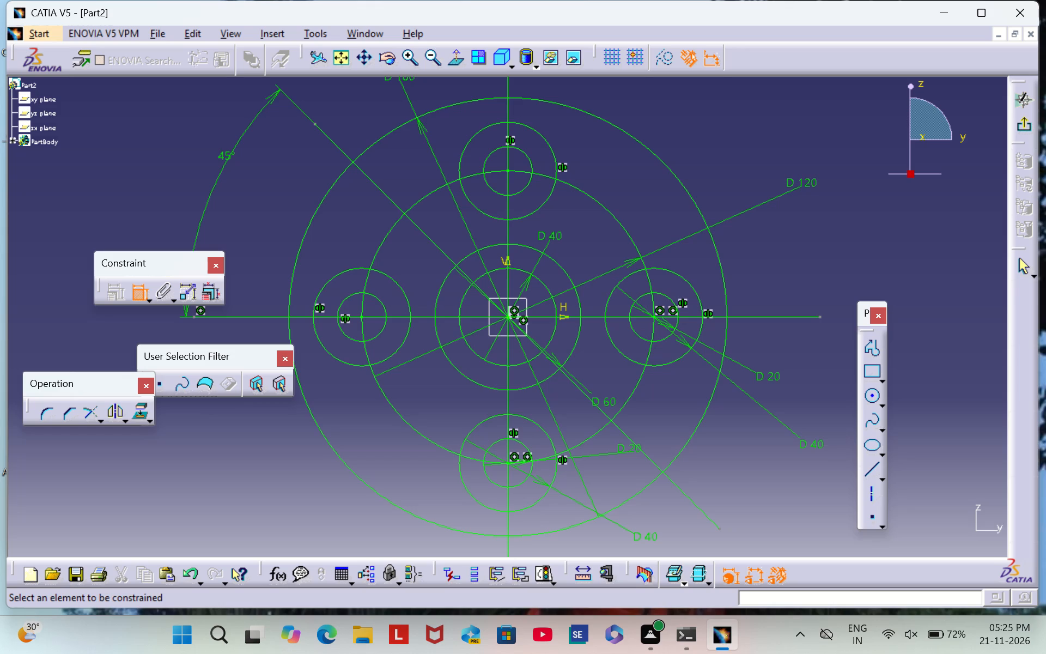
{"action": "left_click", "coordinate": [133, 299]}
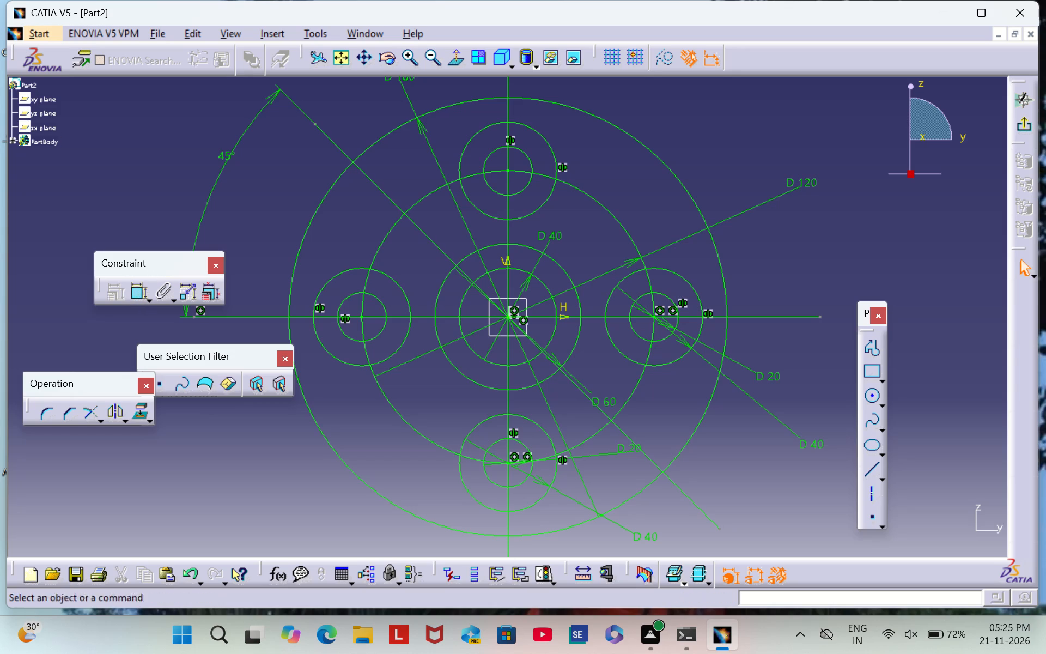
Sketch a line parallel to the diagonal axis on its lower side, from the 120 mm circle to about H 25 mm, V -42 mm.
{"action": "left_click", "coordinate": [867, 472]}
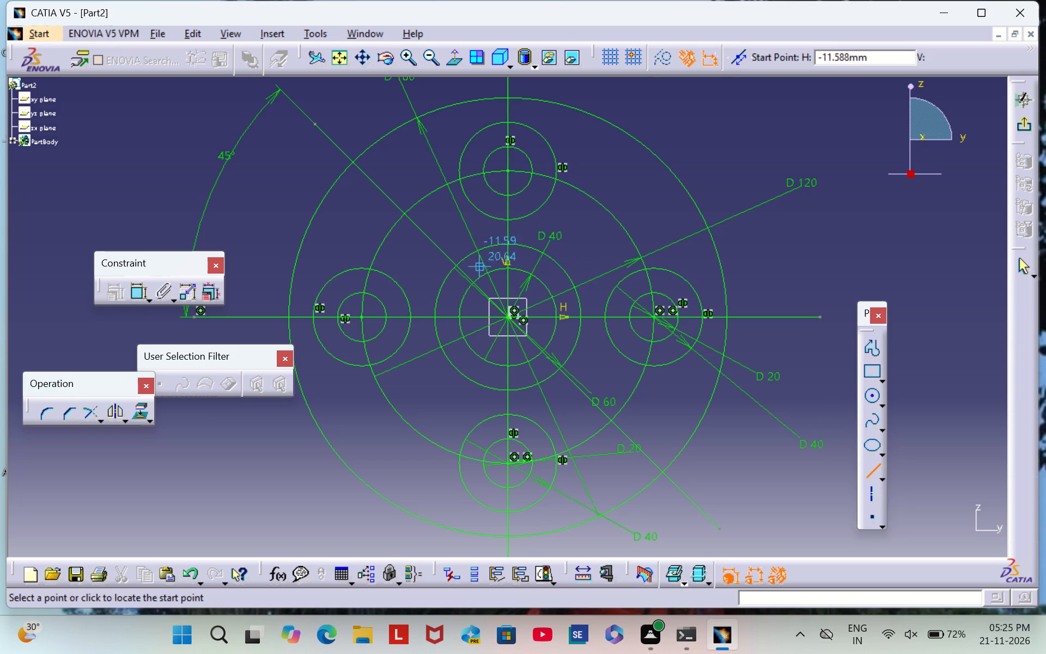
{"action": "left_click", "coordinate": [385, 234]}
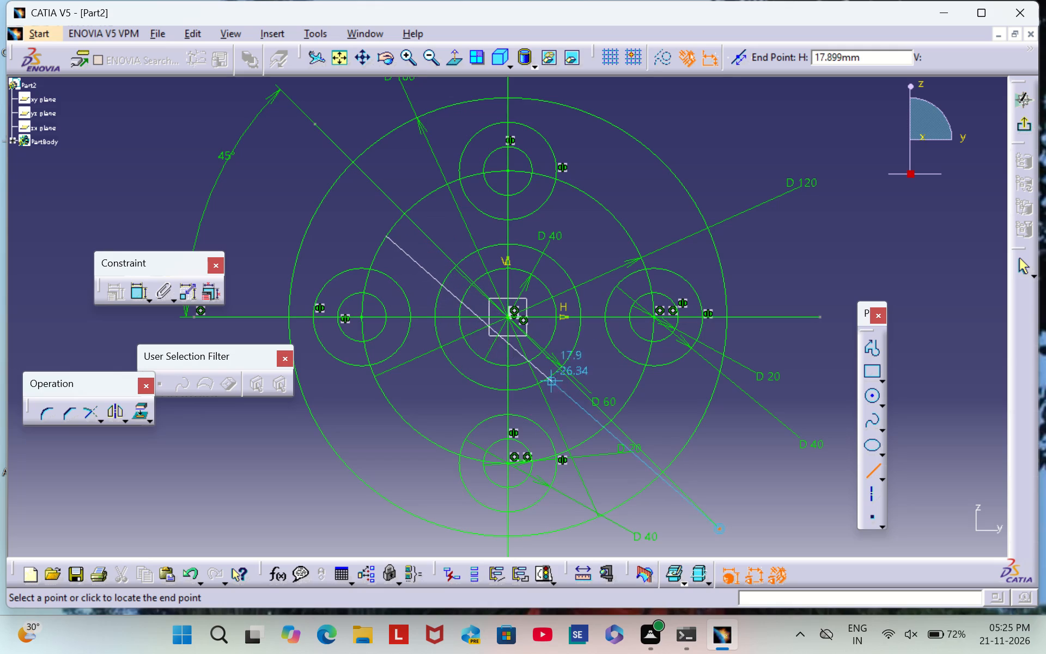
{"action": "left_click", "coordinate": [572, 421]}
{"action": "left_click", "coordinate": [745, 491]}
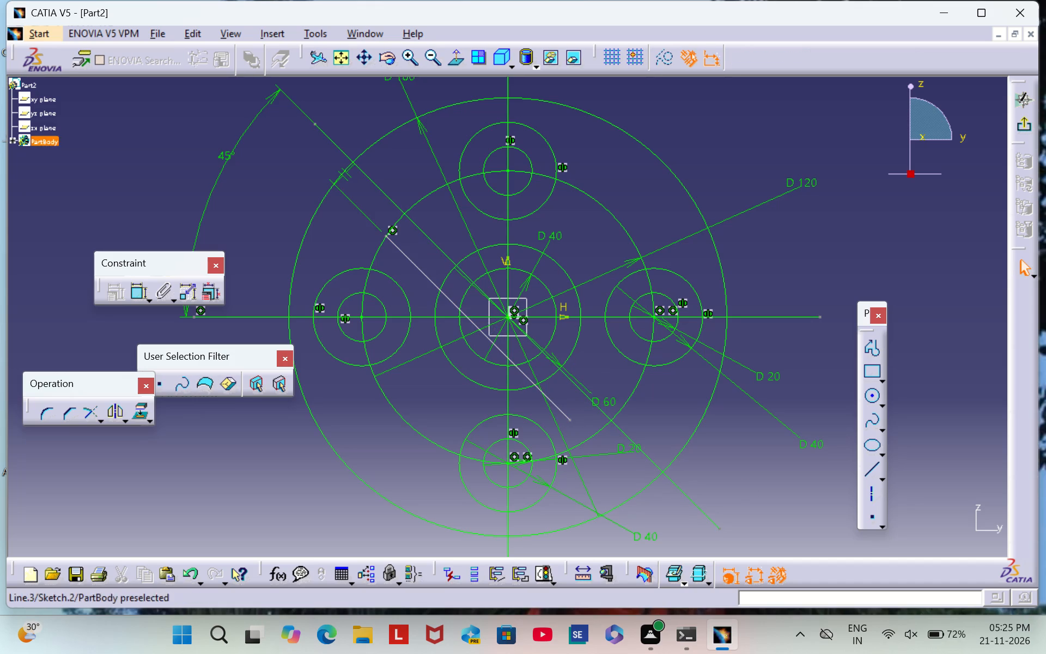
Constrain the free lower end of the parallel line to be coincident with the 120 mm circle.
{"action": "double_click", "coordinate": [138, 301]}
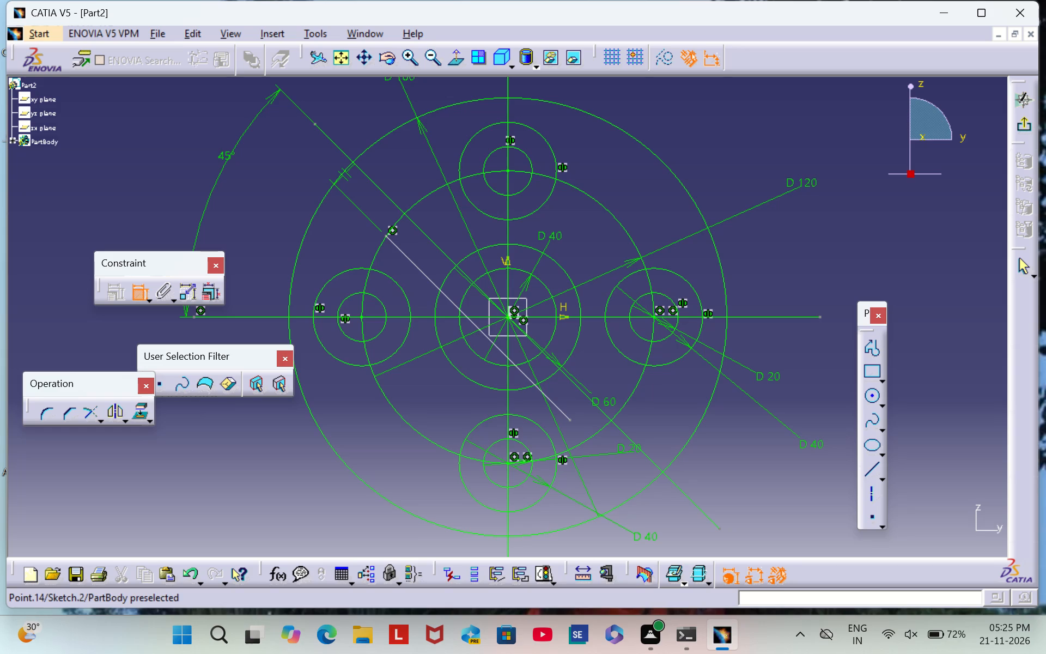
{"action": "left_click", "coordinate": [569, 419]}
{"action": "left_click", "coordinate": [591, 435]}
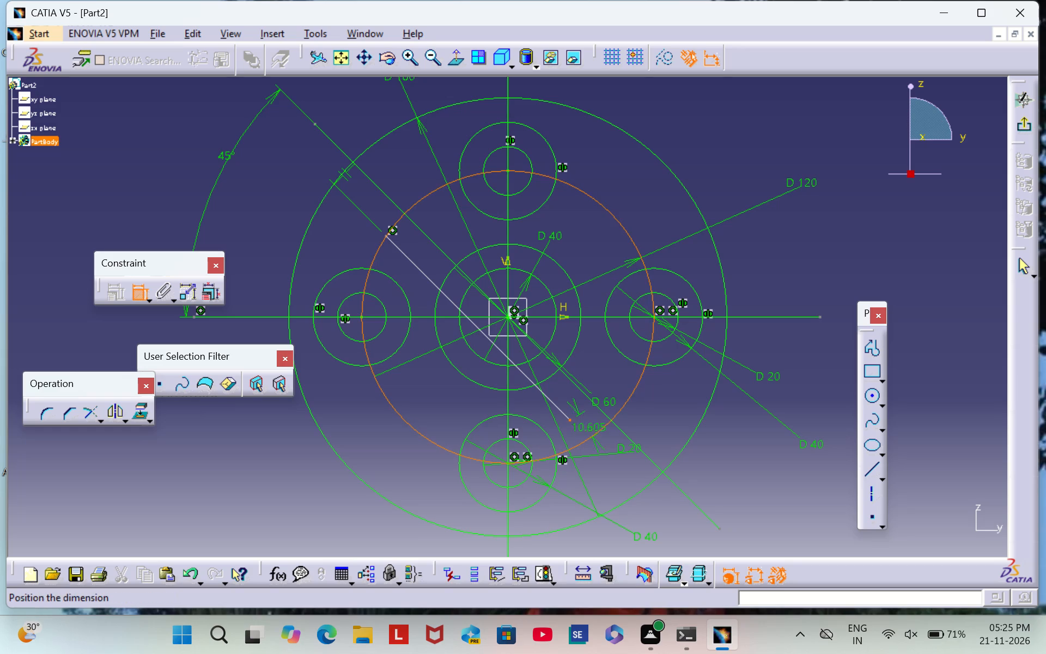
{"action": "right_click", "coordinate": [584, 421]}
{"action": "left_click", "coordinate": [662, 555]}
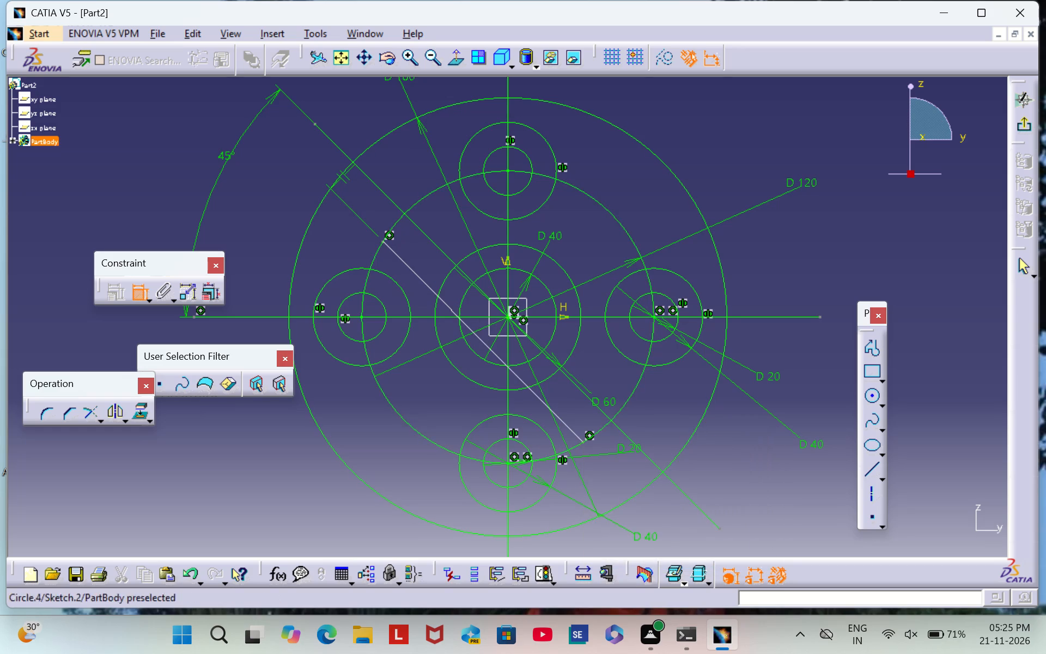
{"action": "left_click", "coordinate": [142, 292]}
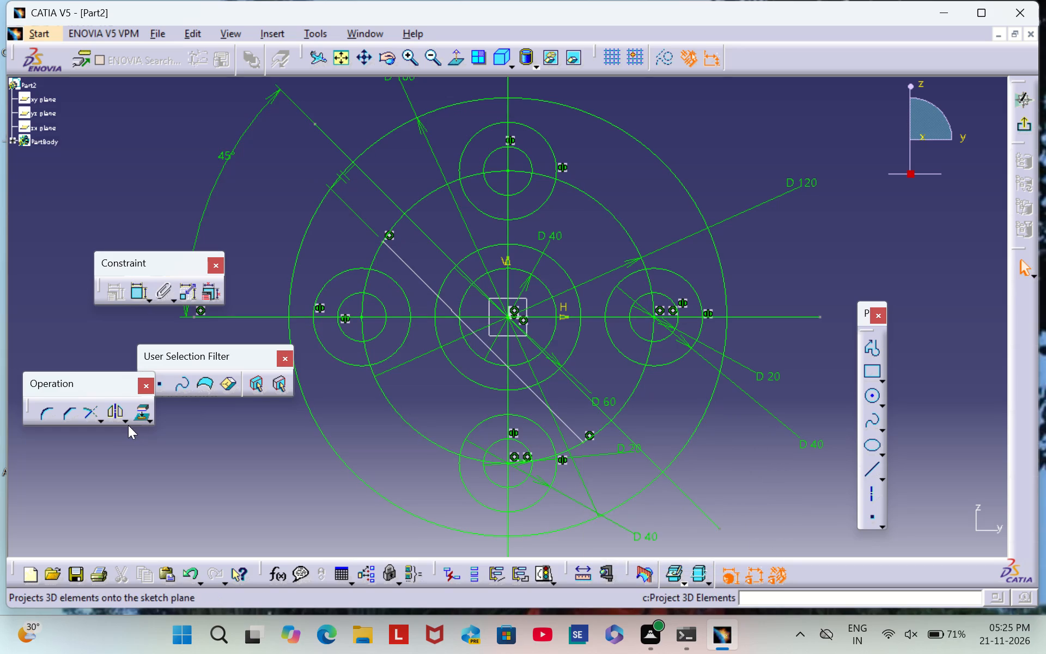
Mirror the parallel line about the 45-degree diagonal axis.
{"action": "double_click", "coordinate": [118, 415]}
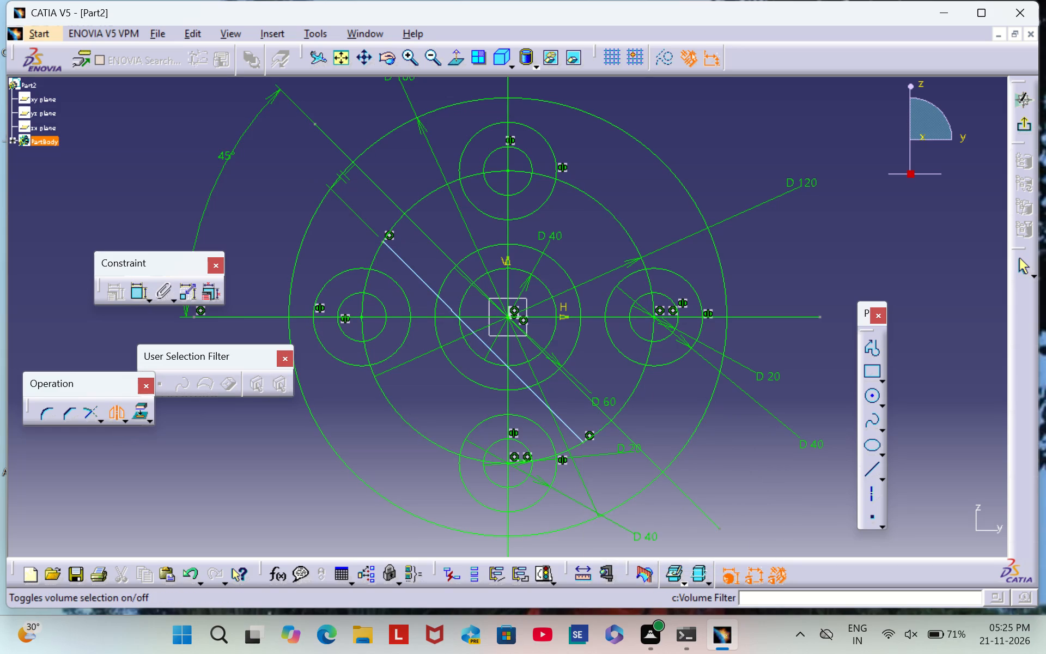
{"action": "left_click", "coordinate": [420, 278]}
{"action": "left_click", "coordinate": [428, 234]}
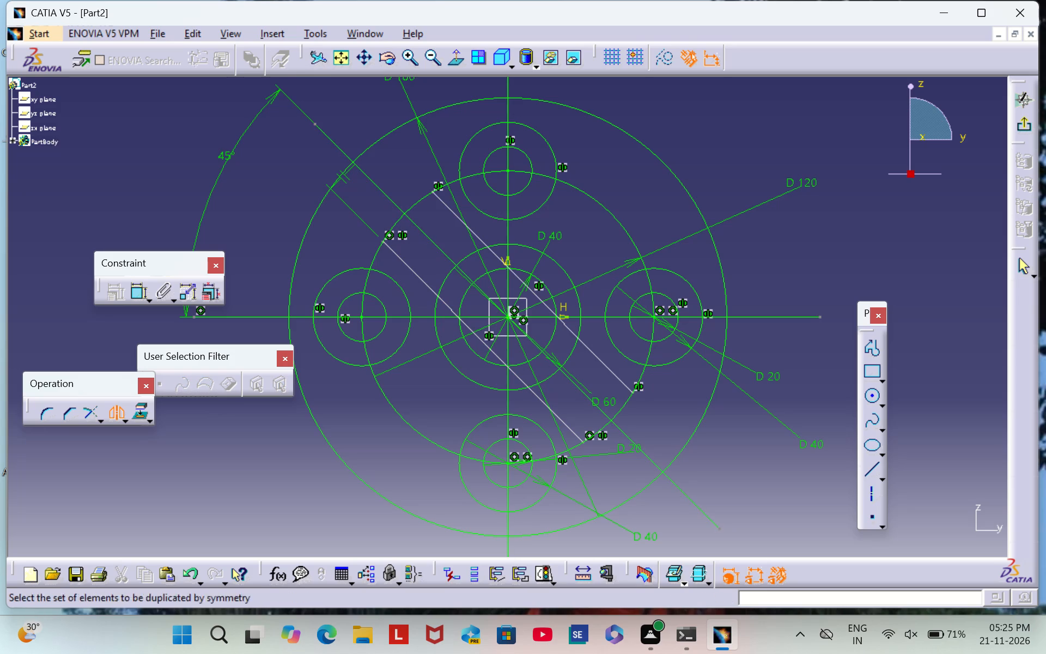
{"action": "left_click", "coordinate": [111, 410]}
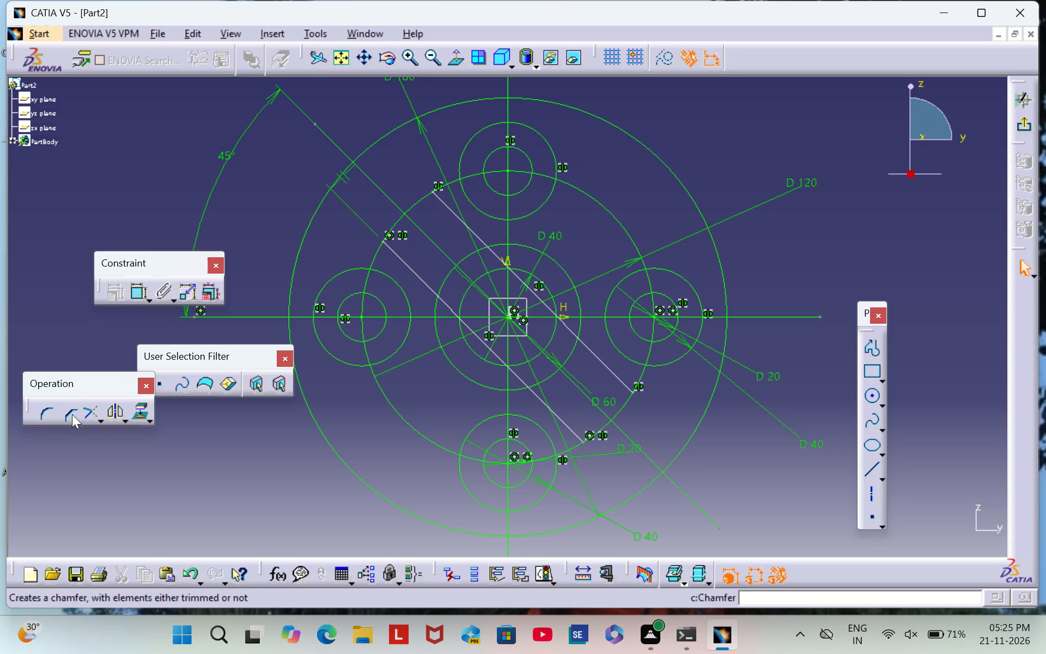
Dimension the lower parallel line's offset from the 45-degree diagonal axis and set it to 10 mm.
{"action": "left_click", "coordinate": [99, 415]}
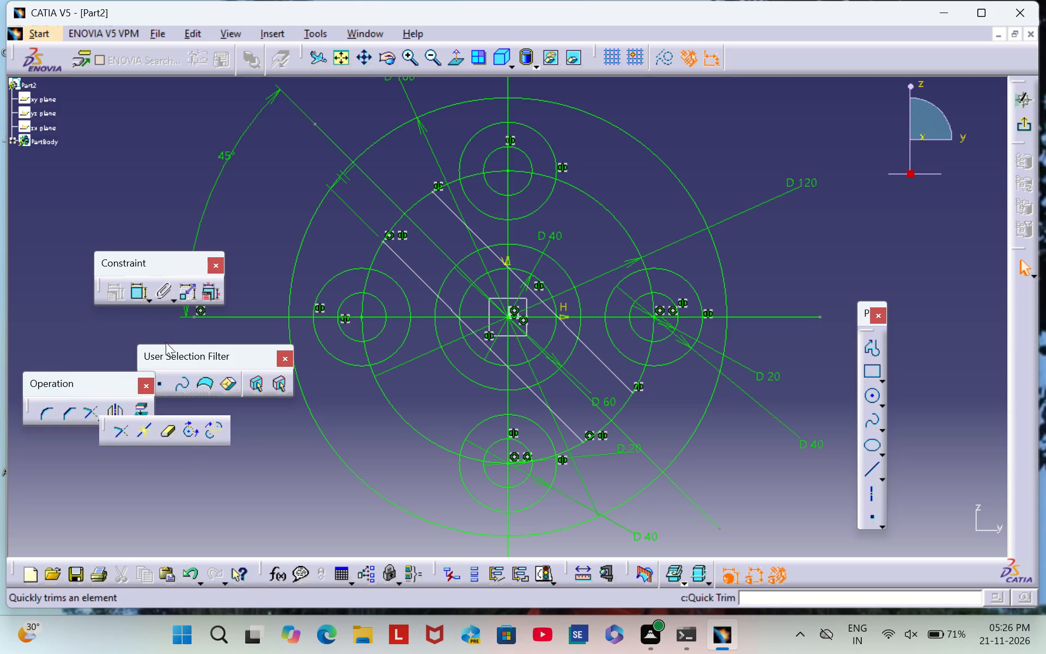
{"action": "double_click", "coordinate": [137, 299]}
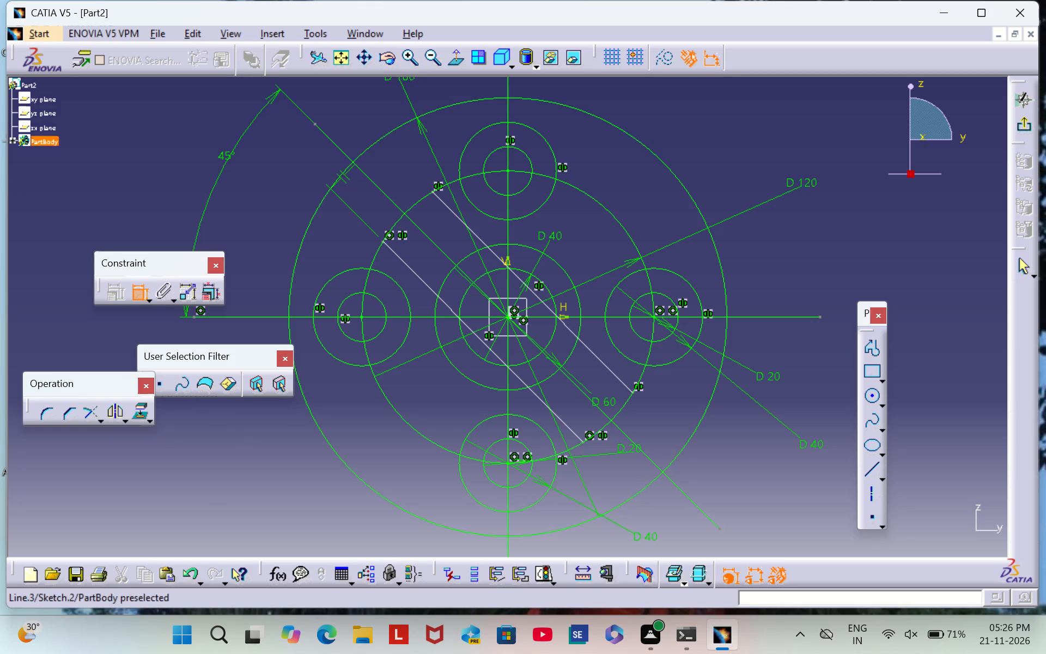
{"action": "left_click", "coordinate": [406, 265]}
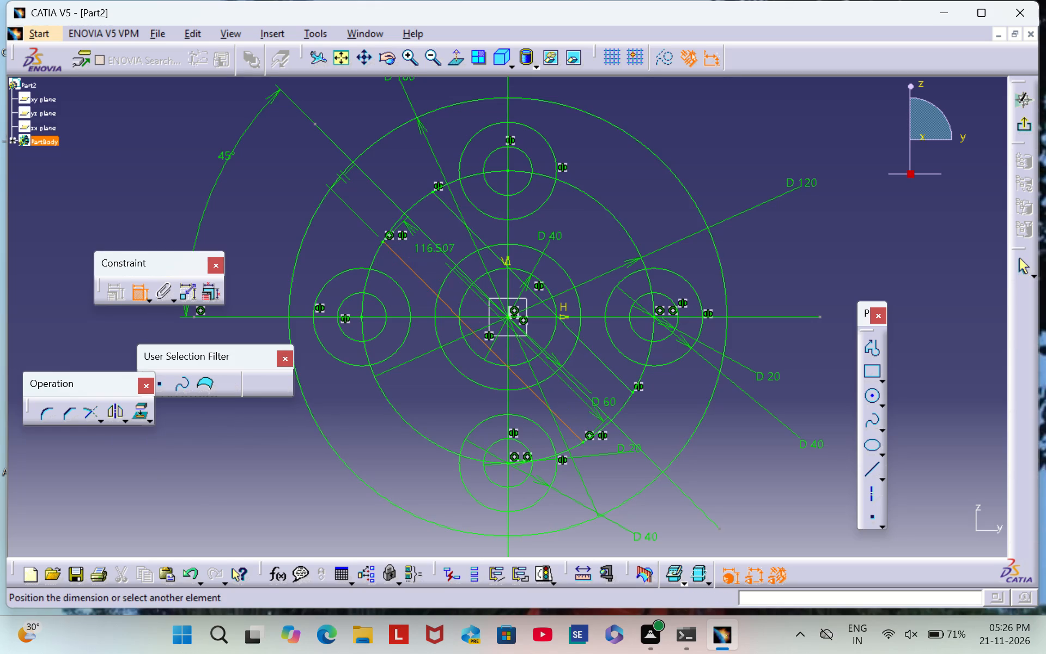
{"action": "left_click", "coordinate": [435, 247]}
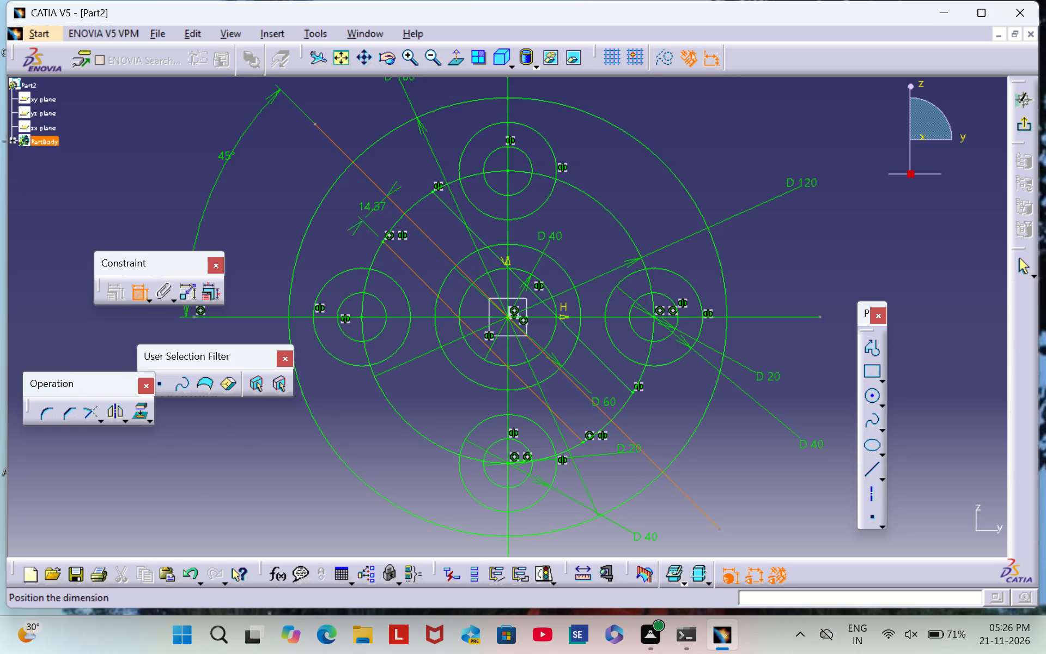
{"action": "left_click", "coordinate": [336, 238]}
{"action": "double_click", "coordinate": [333, 235]}
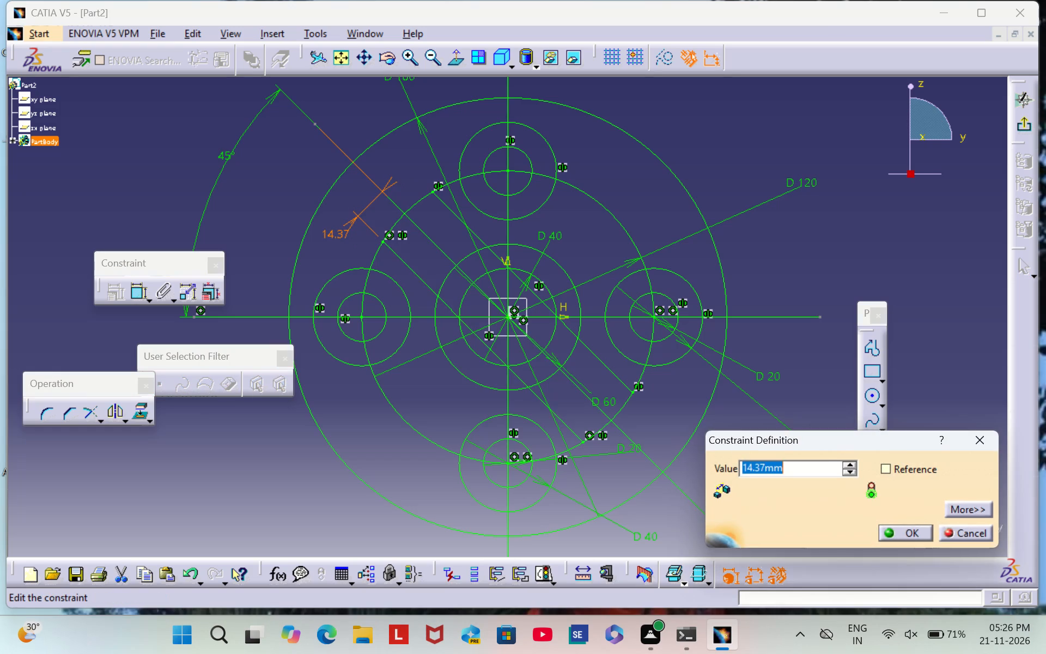
{"action": "key", "text": "BackSpace"}
{"action": "type", "text": "10"}
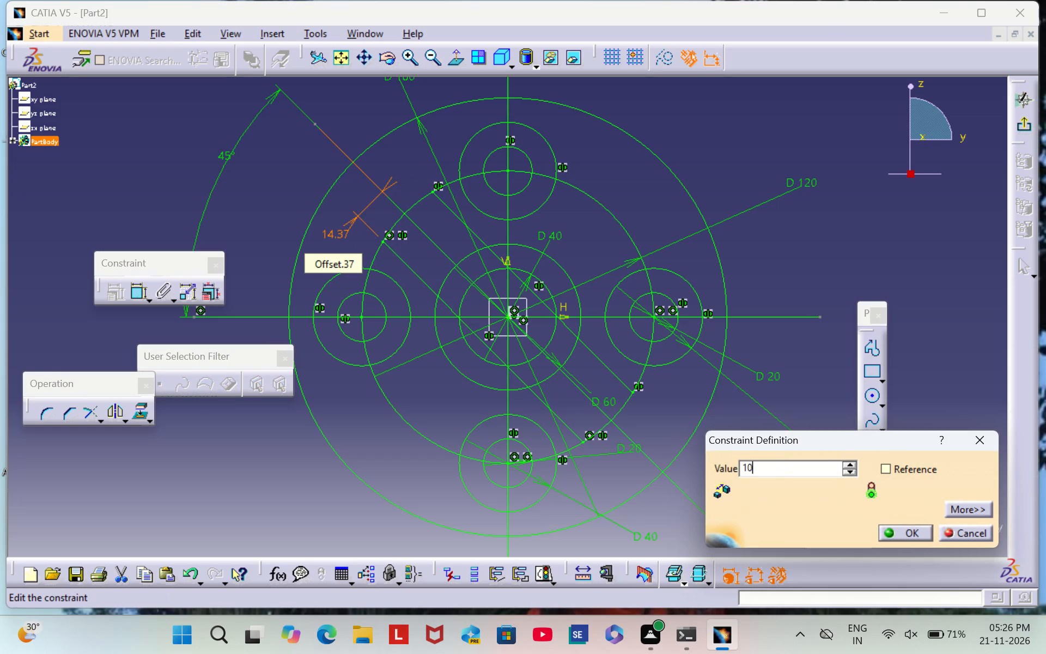
{"action": "key", "text": "Return"}
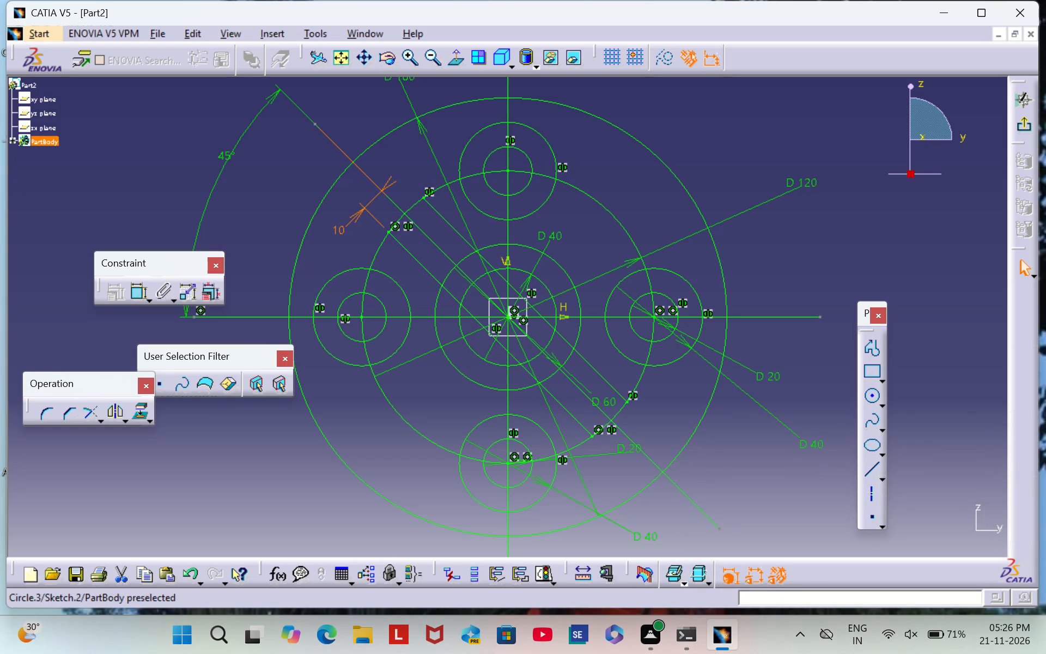
{"action": "left_click", "coordinate": [247, 222]}
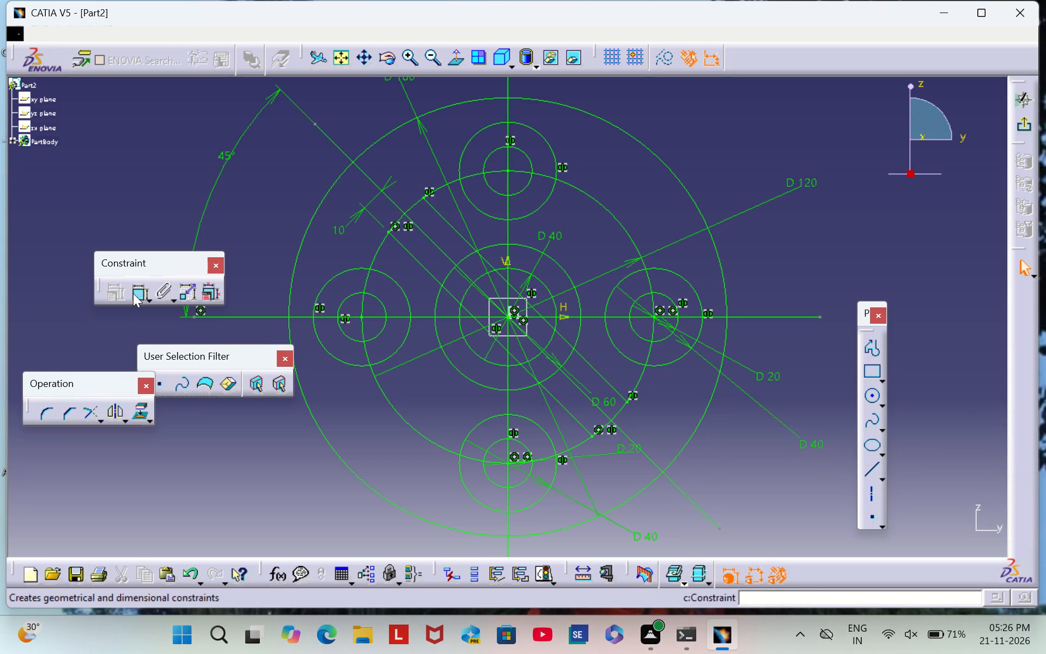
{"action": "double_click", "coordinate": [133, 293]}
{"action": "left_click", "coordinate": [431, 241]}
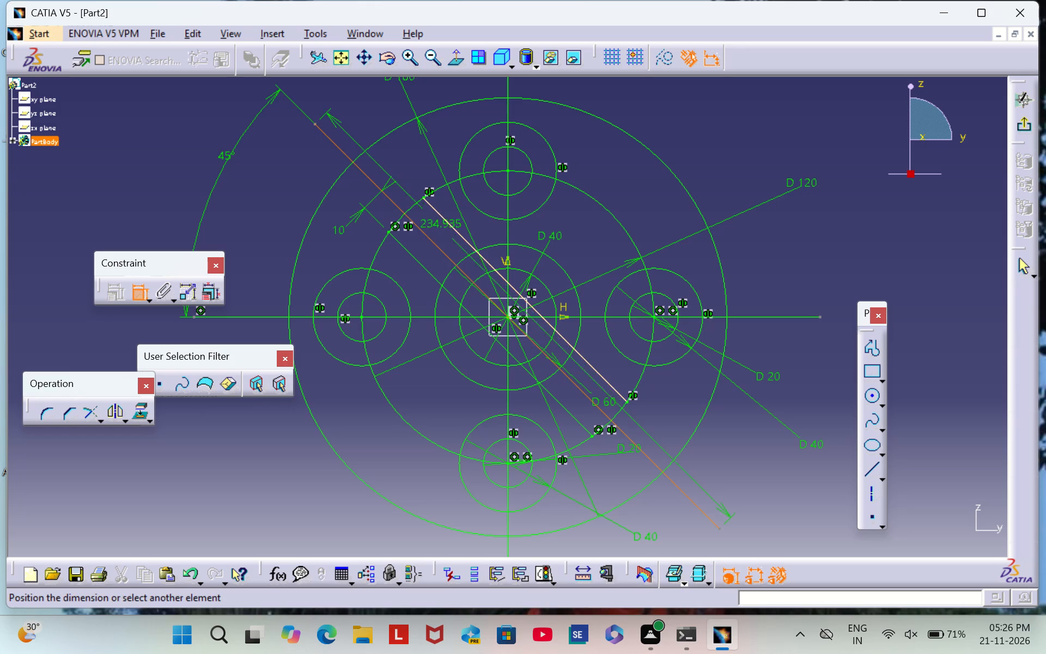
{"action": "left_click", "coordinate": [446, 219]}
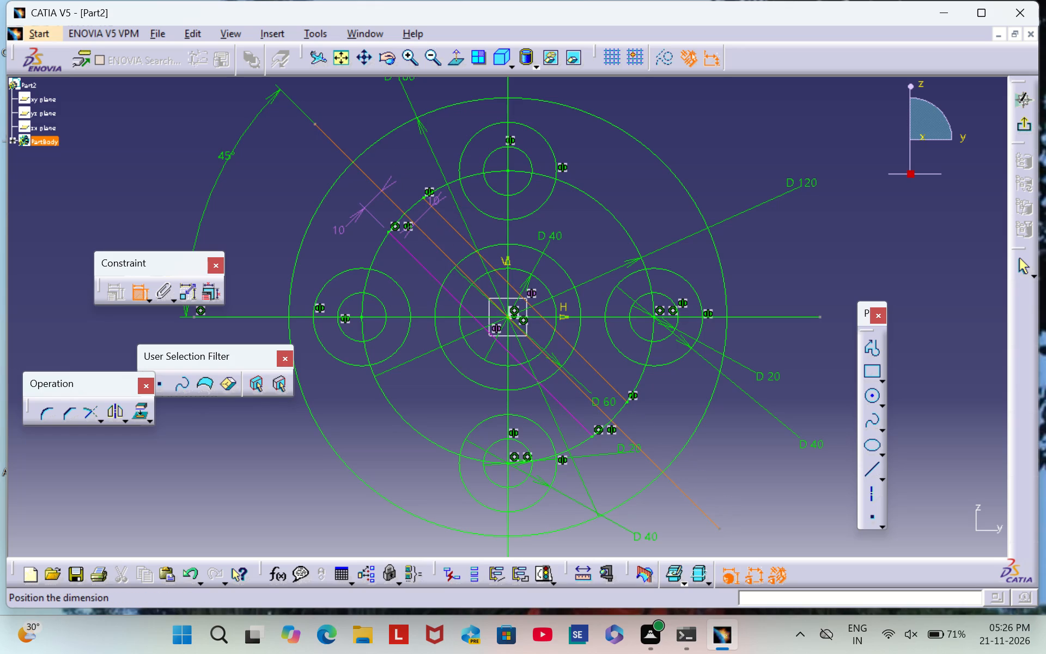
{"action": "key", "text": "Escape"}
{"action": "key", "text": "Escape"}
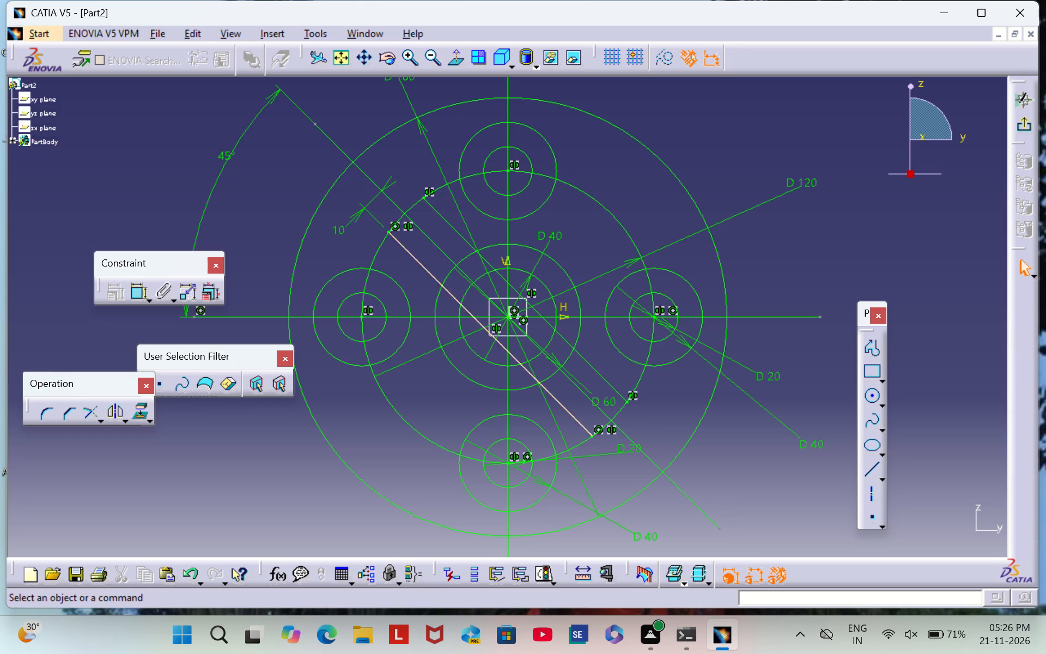
Quick-trim both parallel diagonal lines, removing all their portions inside the 60 mm circle.
{"action": "left_click", "coordinate": [406, 56]}
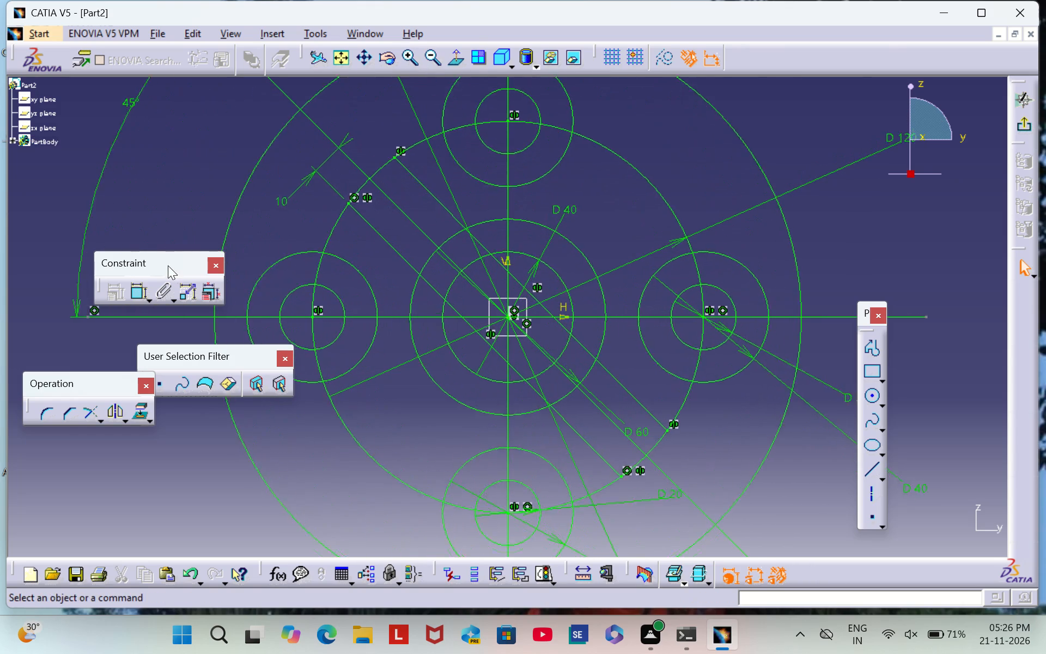
{"action": "left_click", "coordinate": [435, 57]}
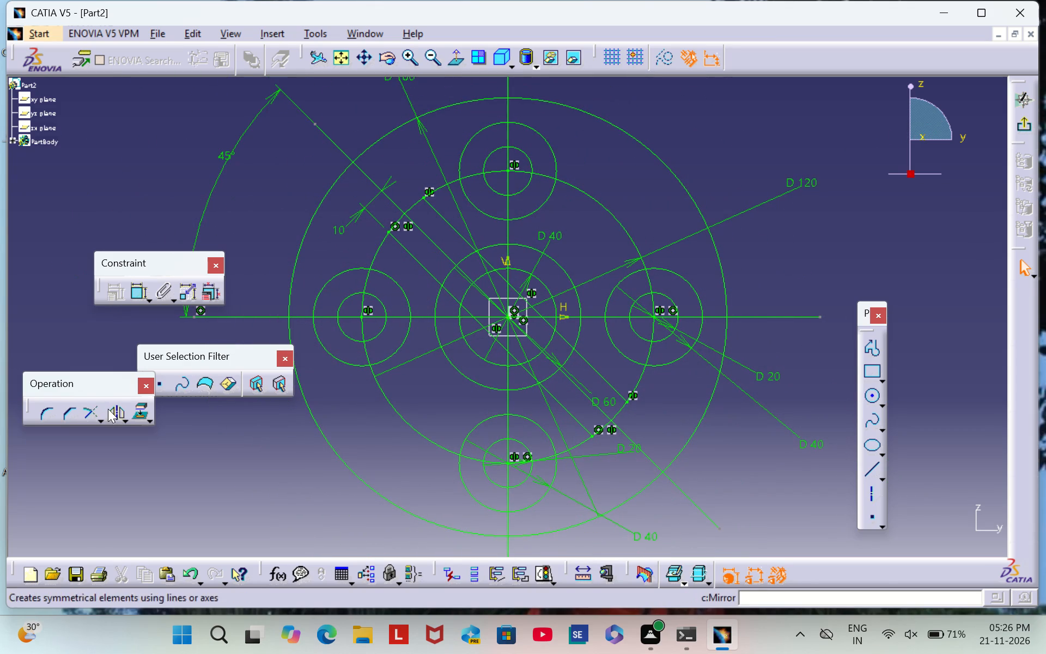
{"action": "left_click", "coordinate": [94, 411]}
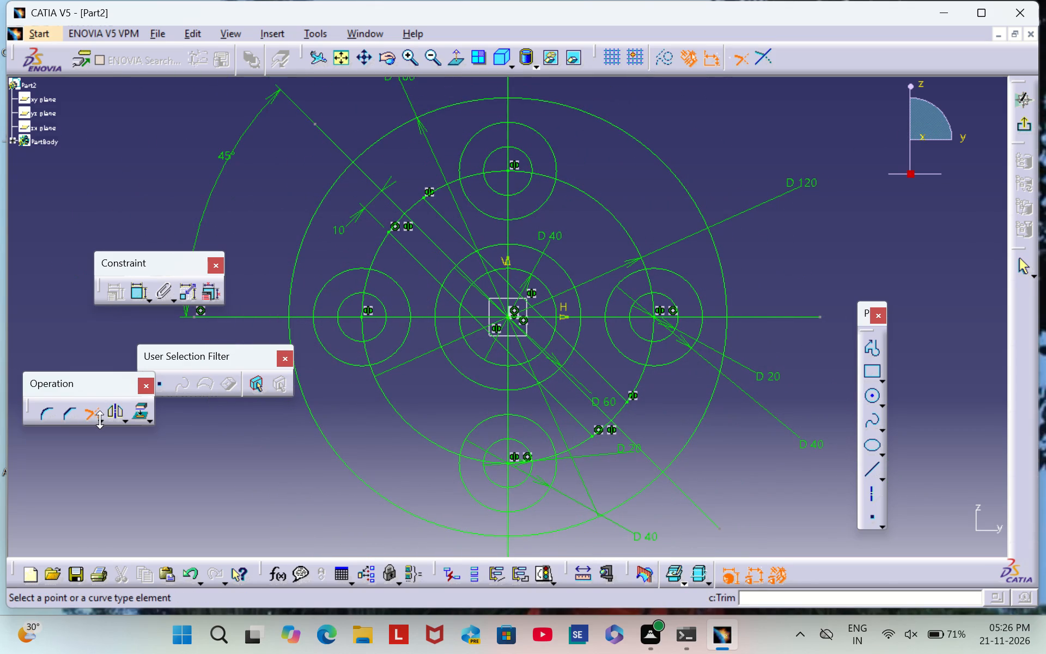
{"action": "left_click", "coordinate": [100, 419]}
{"action": "left_click", "coordinate": [100, 416]}
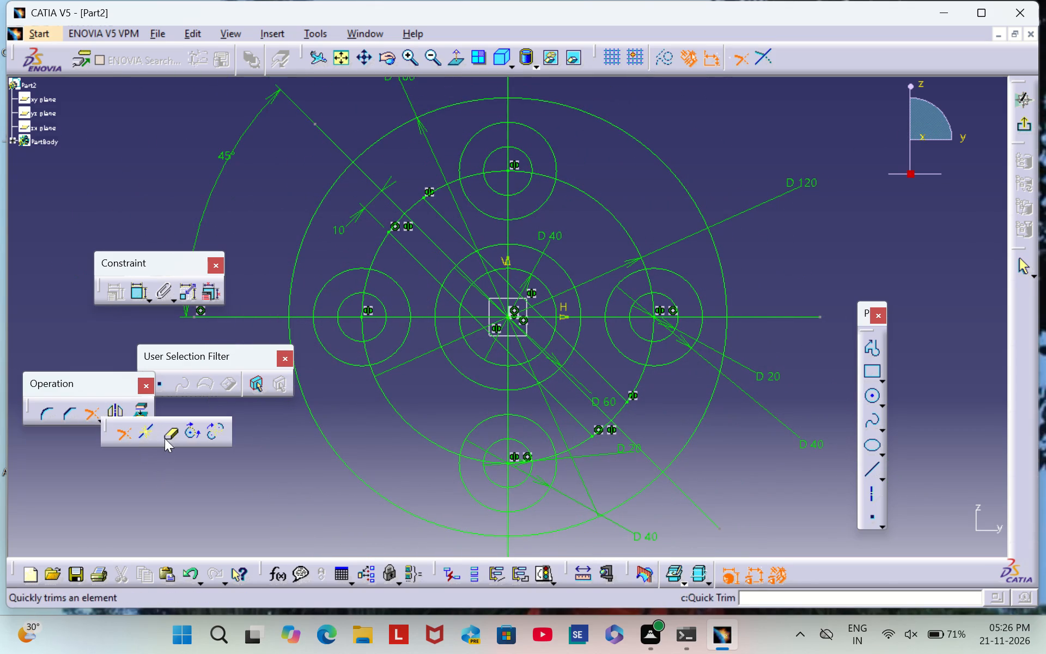
{"action": "double_click", "coordinate": [166, 436]}
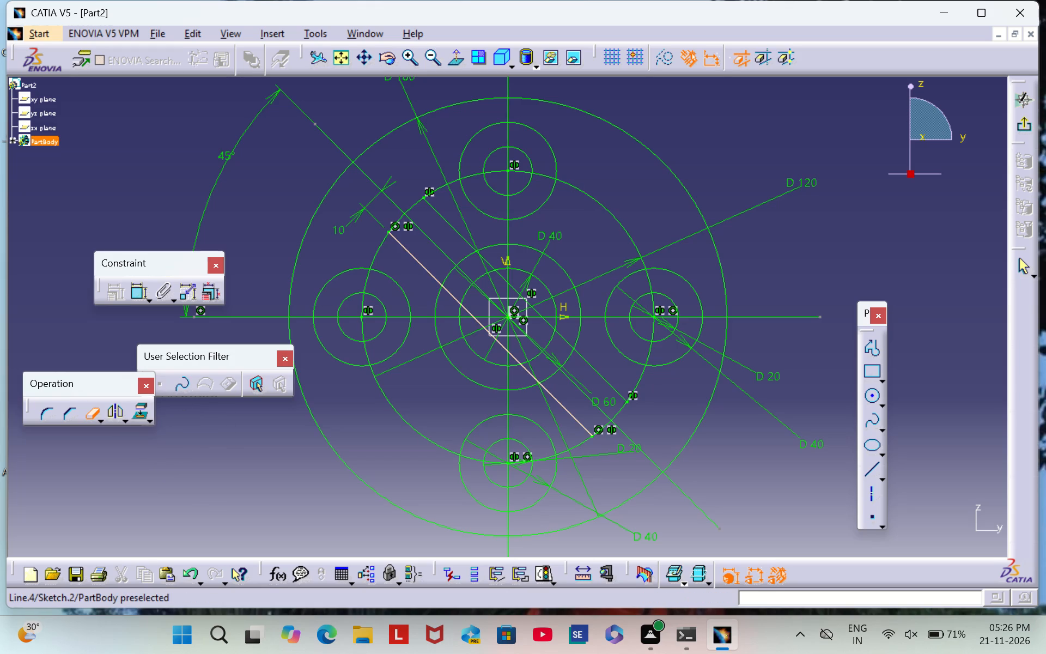
{"action": "left_click", "coordinate": [450, 292]}
{"action": "left_click", "coordinate": [483, 258]}
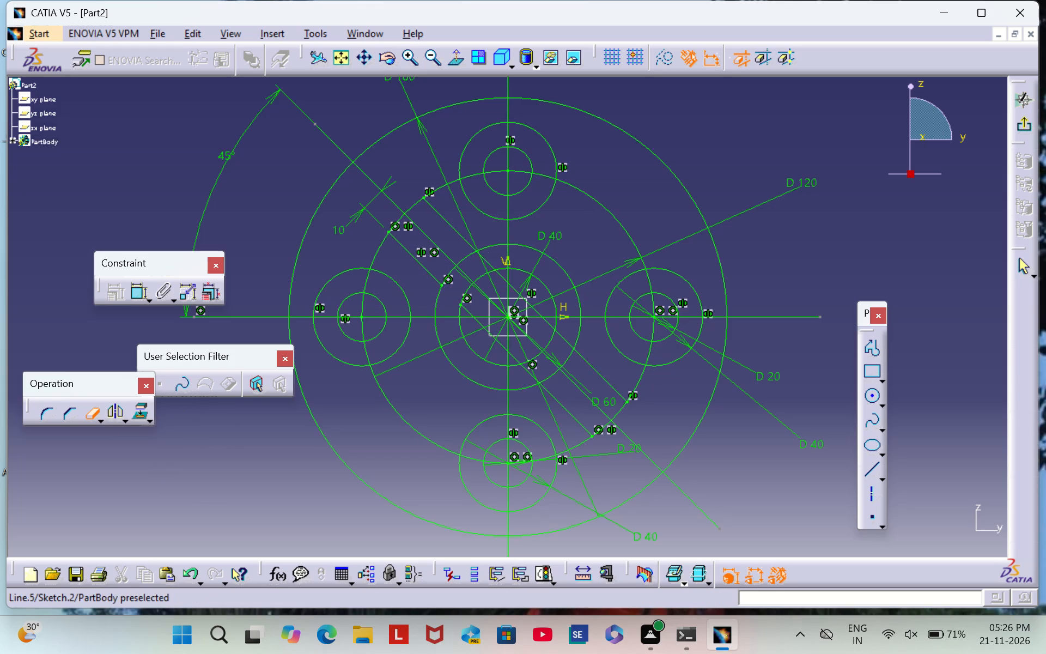
{"action": "left_click", "coordinate": [513, 356]}
{"action": "left_click", "coordinate": [500, 342]}
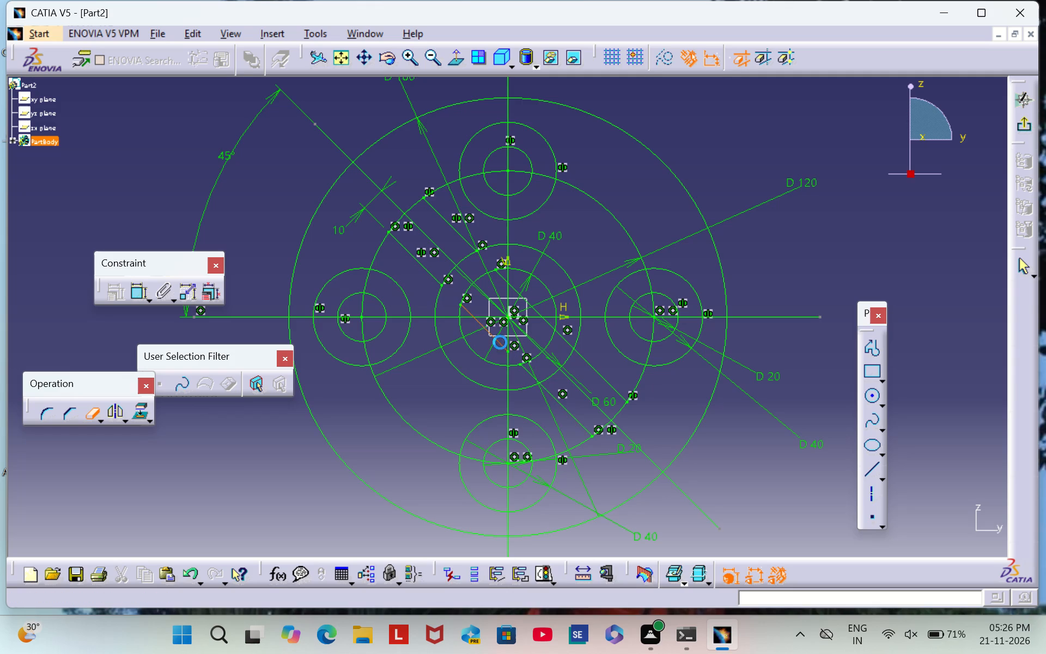
{"action": "left_click", "coordinate": [466, 309]}
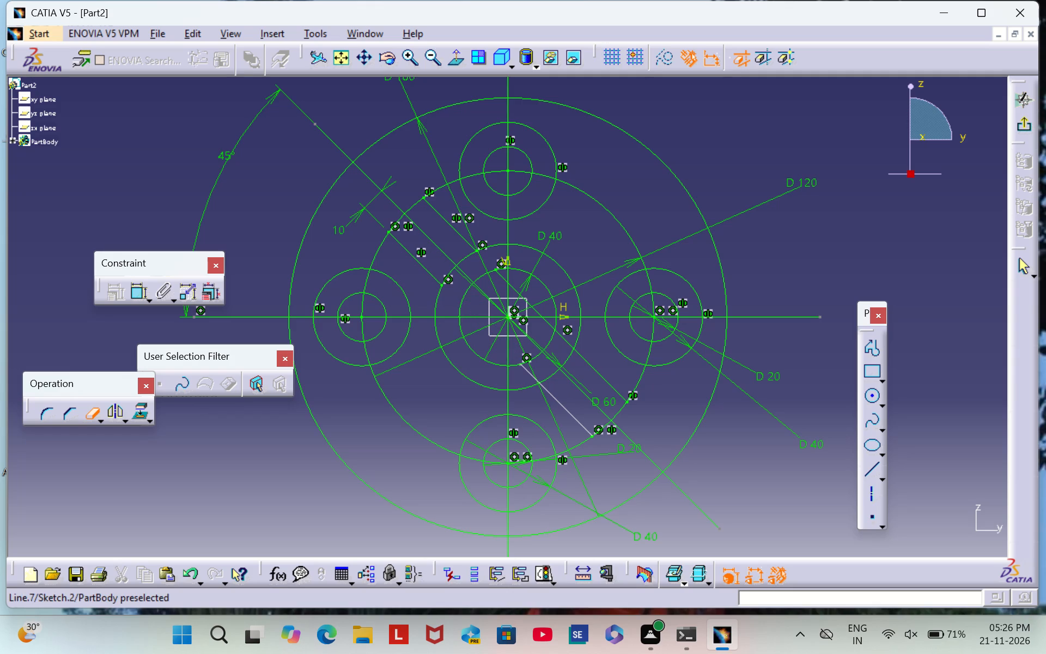
{"action": "left_click", "coordinate": [497, 273]}
{"action": "left_click", "coordinate": [514, 291]}
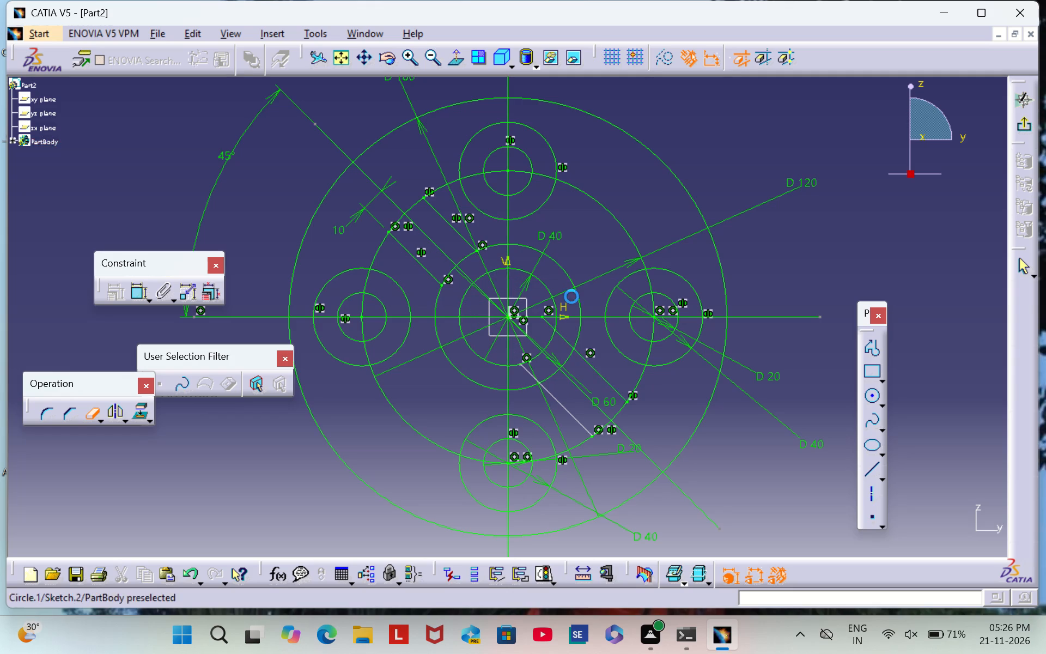
{"action": "left_click", "coordinate": [548, 320]}
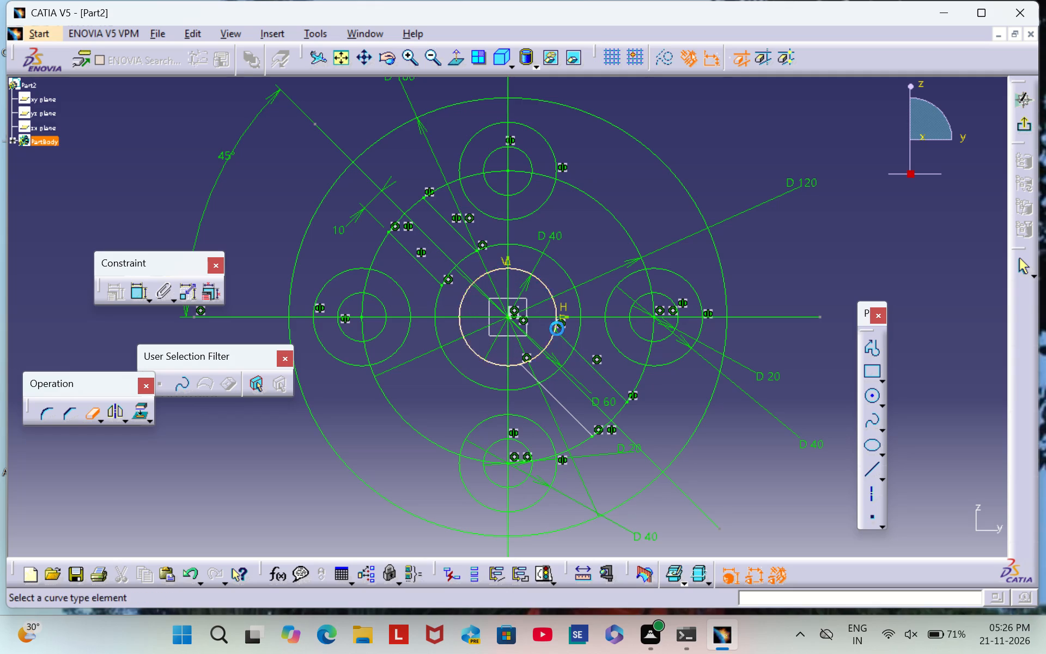
{"action": "left_click", "coordinate": [563, 340]}
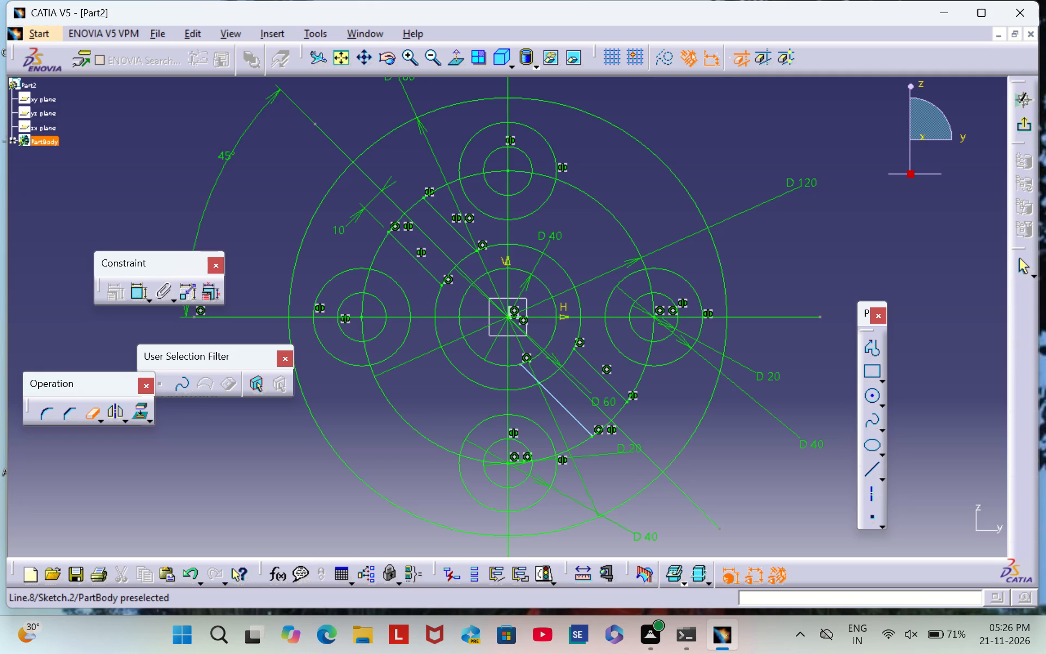
{"action": "left_click", "coordinate": [527, 371]}
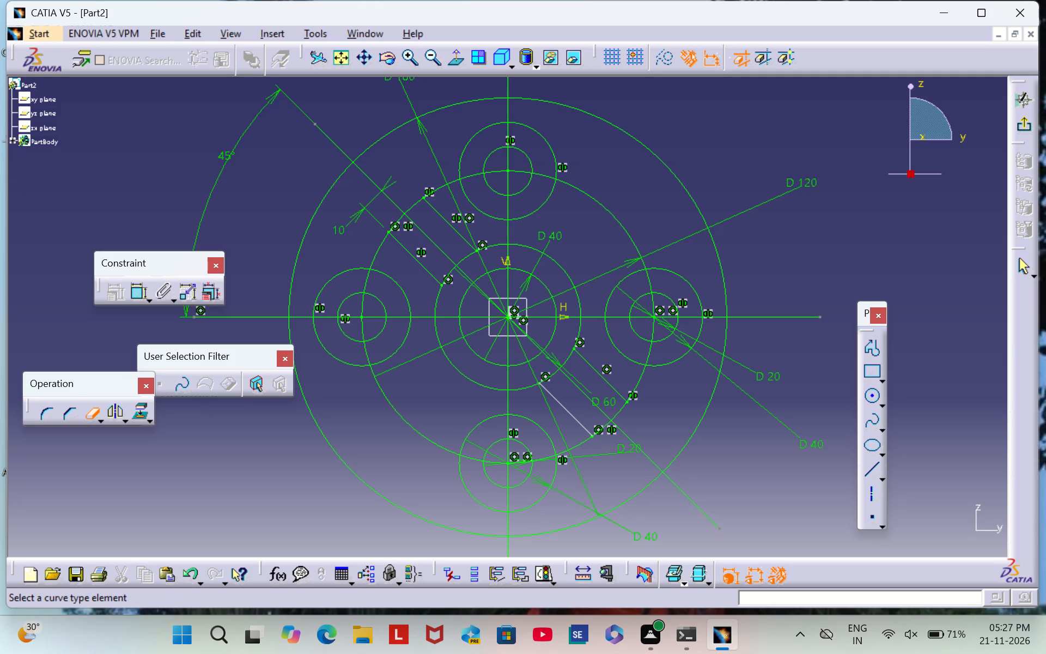
Mirror the four trimmed diagonal line segments about the horizontal axis line through the sketch origin.
{"action": "left_click", "coordinate": [90, 415]}
{"action": "double_click", "coordinate": [118, 414]}
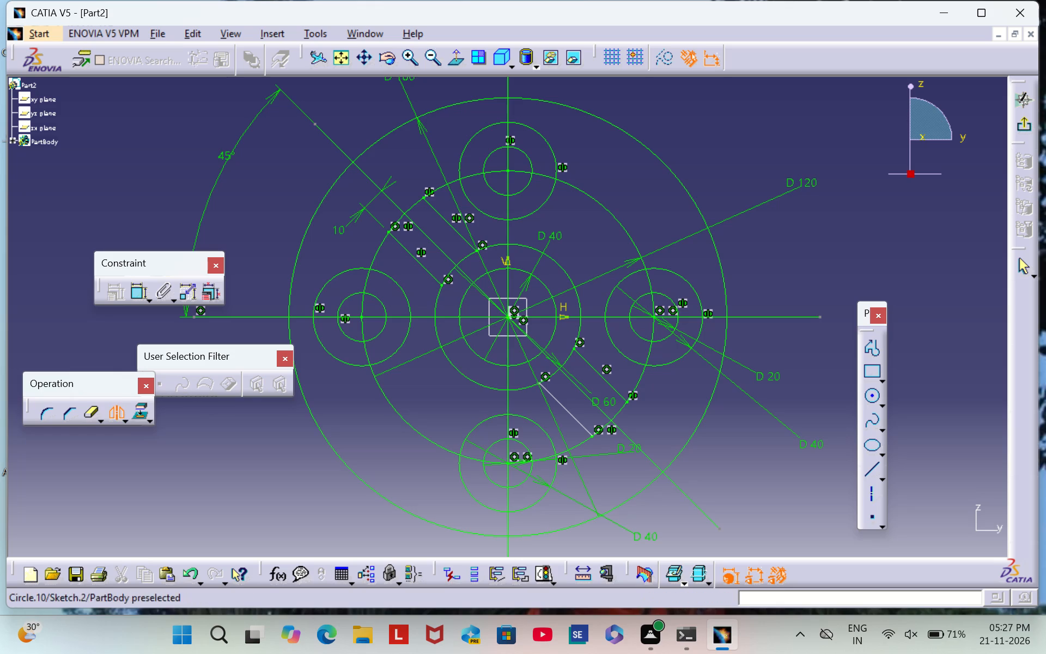
{"action": "left_click", "coordinate": [601, 380]}
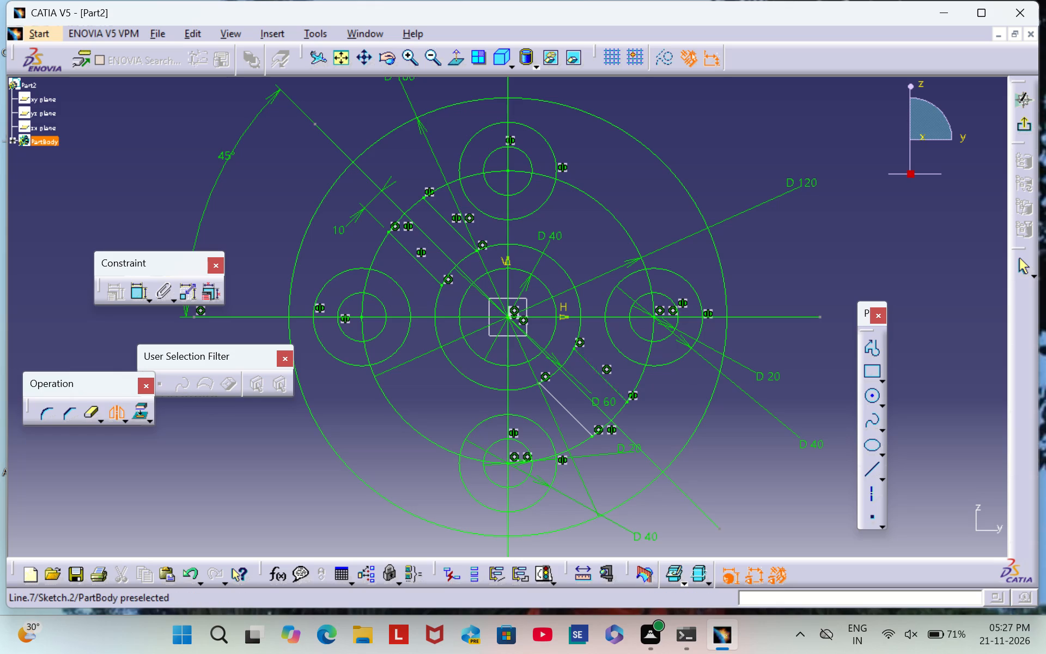
{"action": "left_click", "coordinate": [597, 313]}
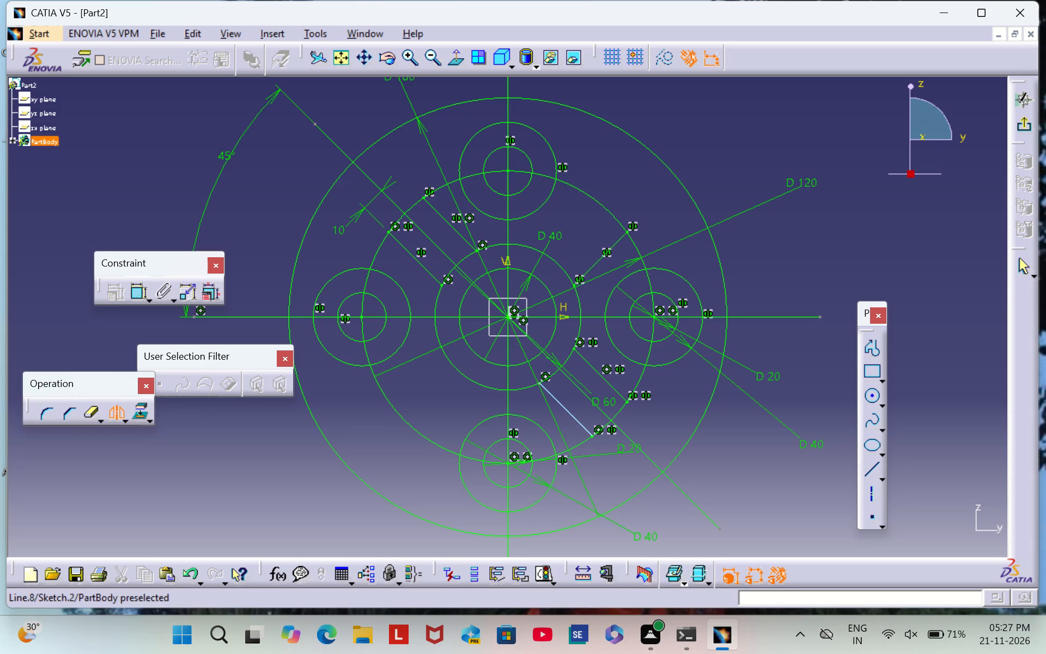
{"action": "left_click", "coordinate": [574, 415]}
{"action": "left_click", "coordinate": [599, 314]}
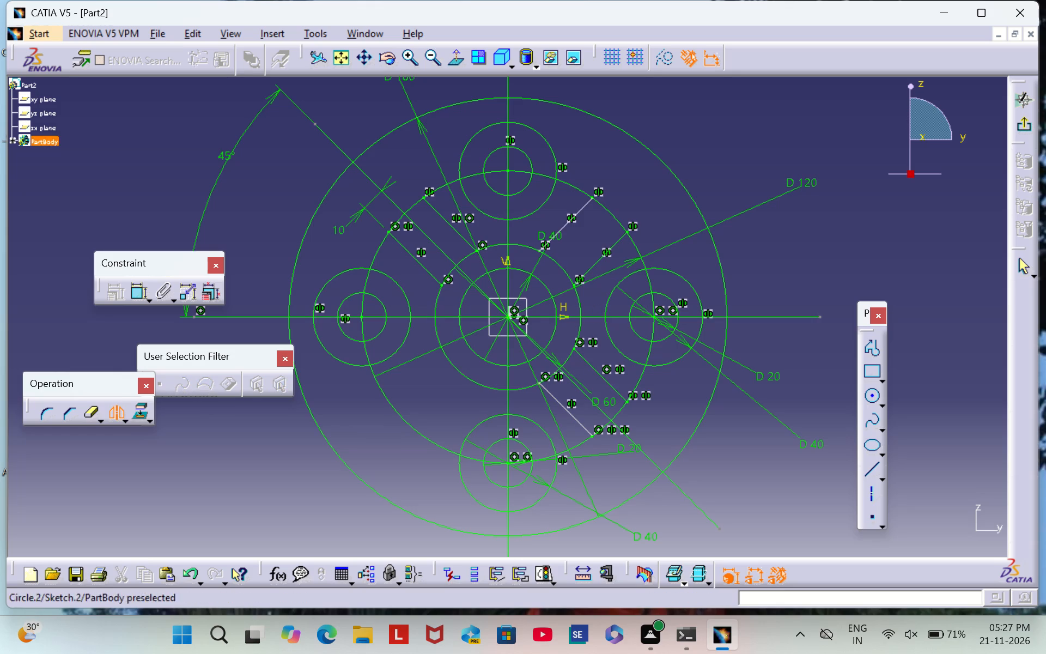
{"action": "left_click", "coordinate": [410, 257]}
{"action": "left_click", "coordinate": [418, 317]}
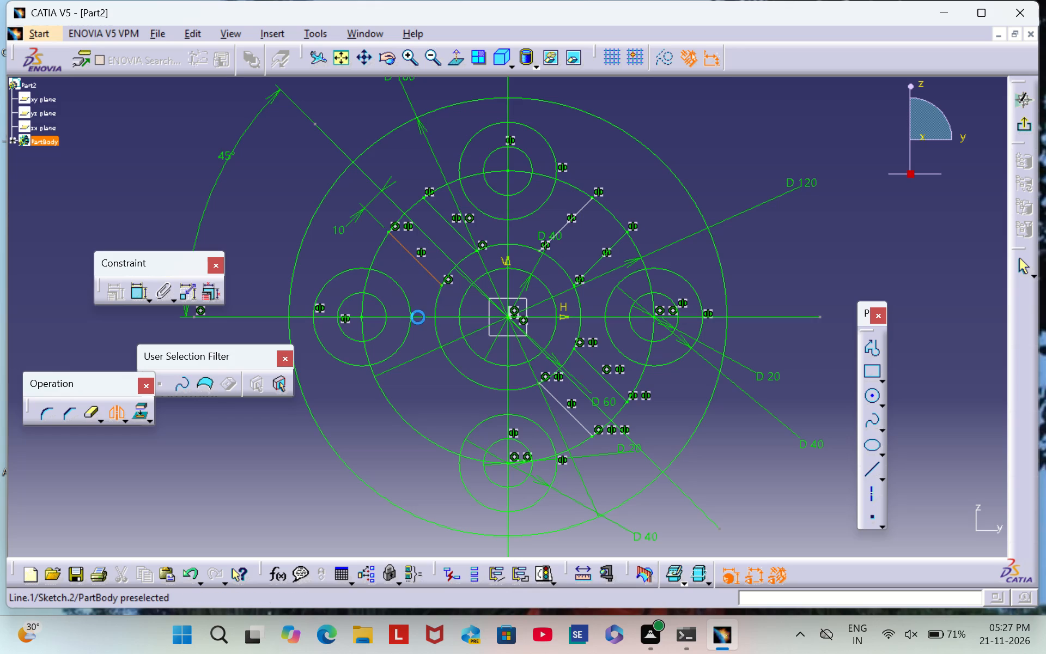
{"action": "left_click", "coordinate": [460, 233]}
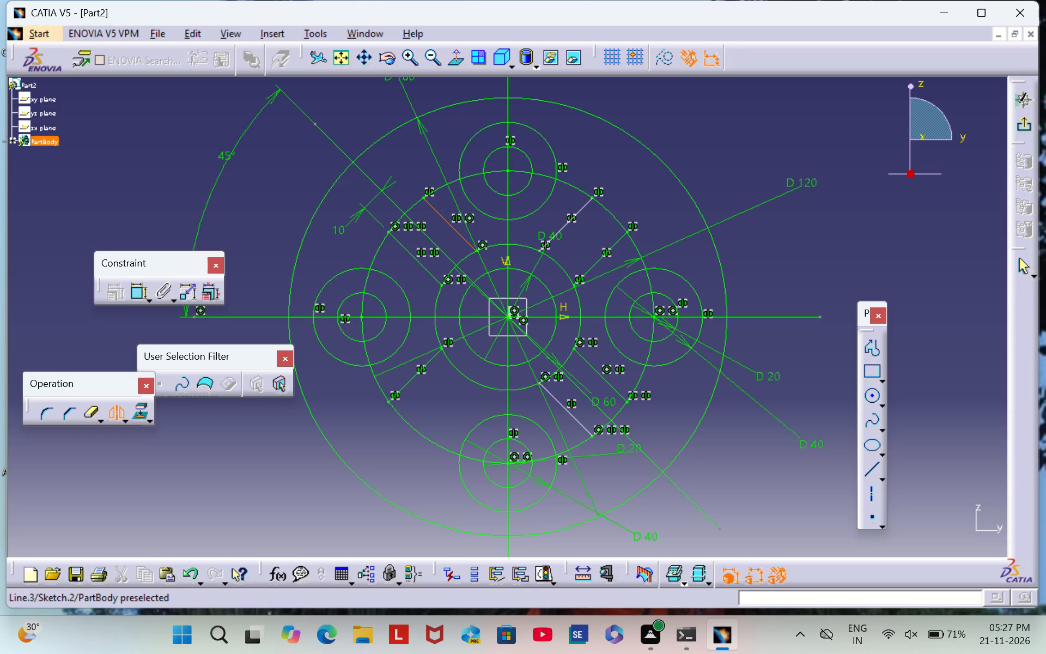
{"action": "left_click", "coordinate": [423, 315]}
{"action": "left_click", "coordinate": [418, 316]}
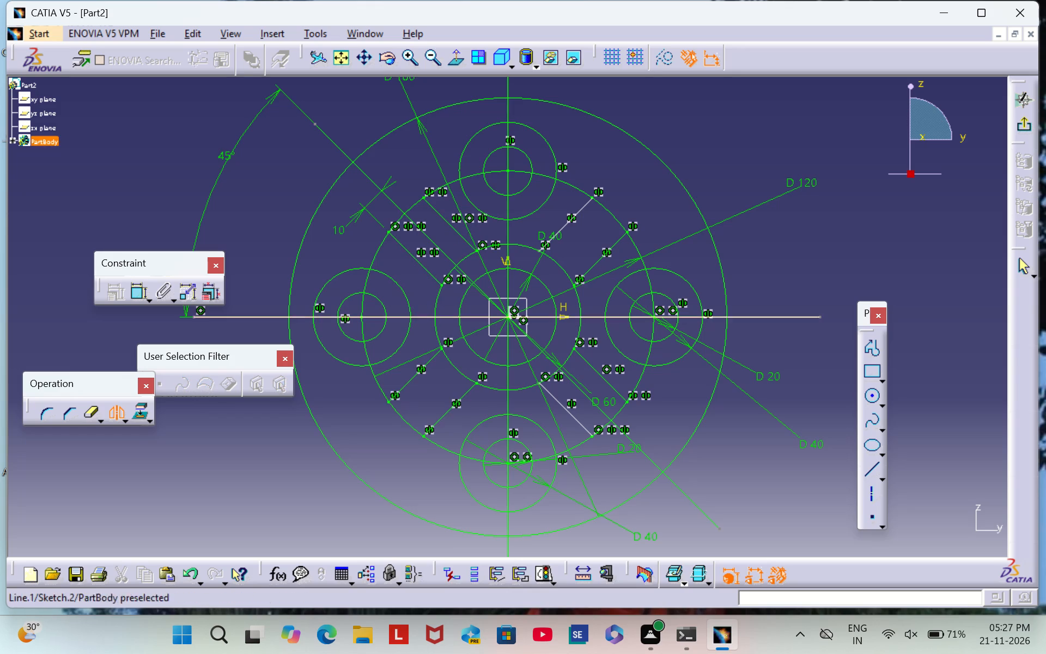
Quick-trim the left-hand 40 mm circle, removing its arcs outside the 120 mm circle.
{"action": "double_click", "coordinate": [90, 420]}
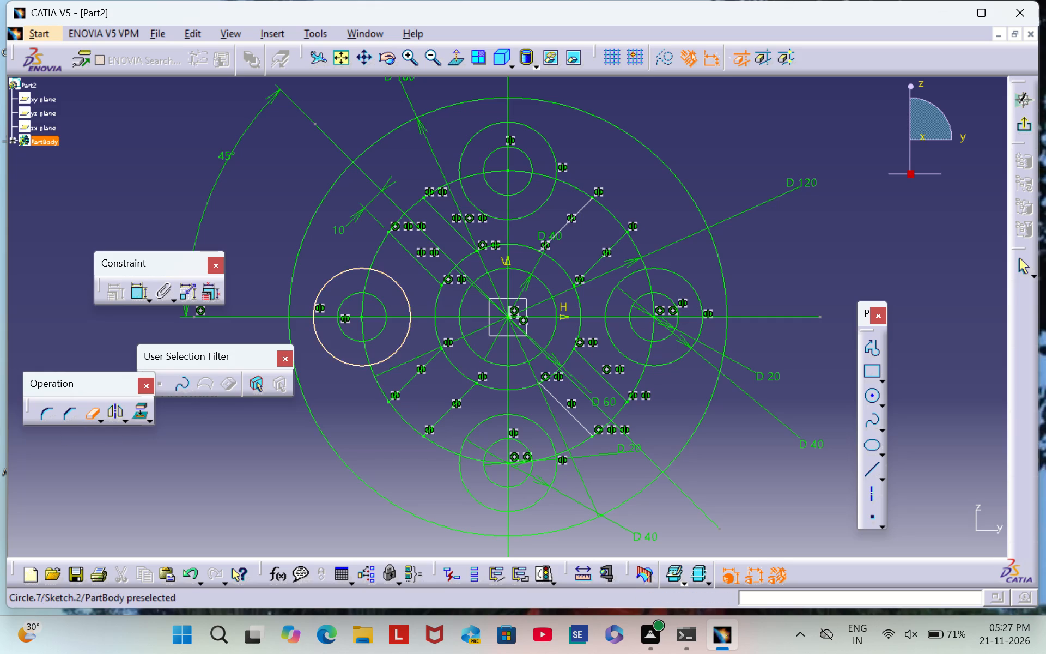
{"action": "left_click", "coordinate": [328, 275]}
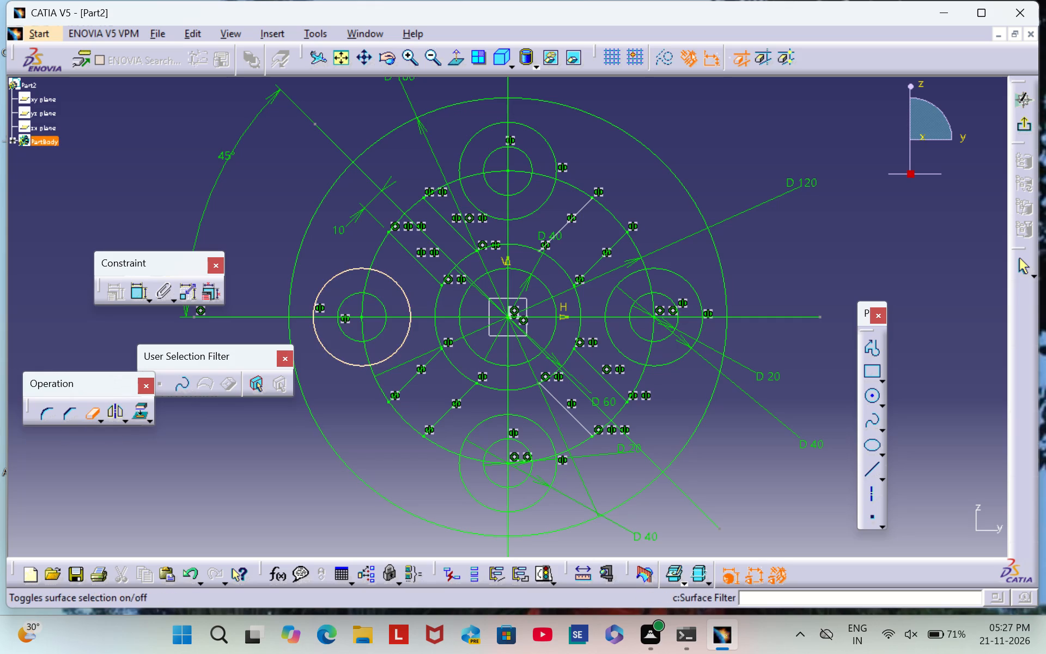
{"action": "left_click", "coordinate": [330, 277]}
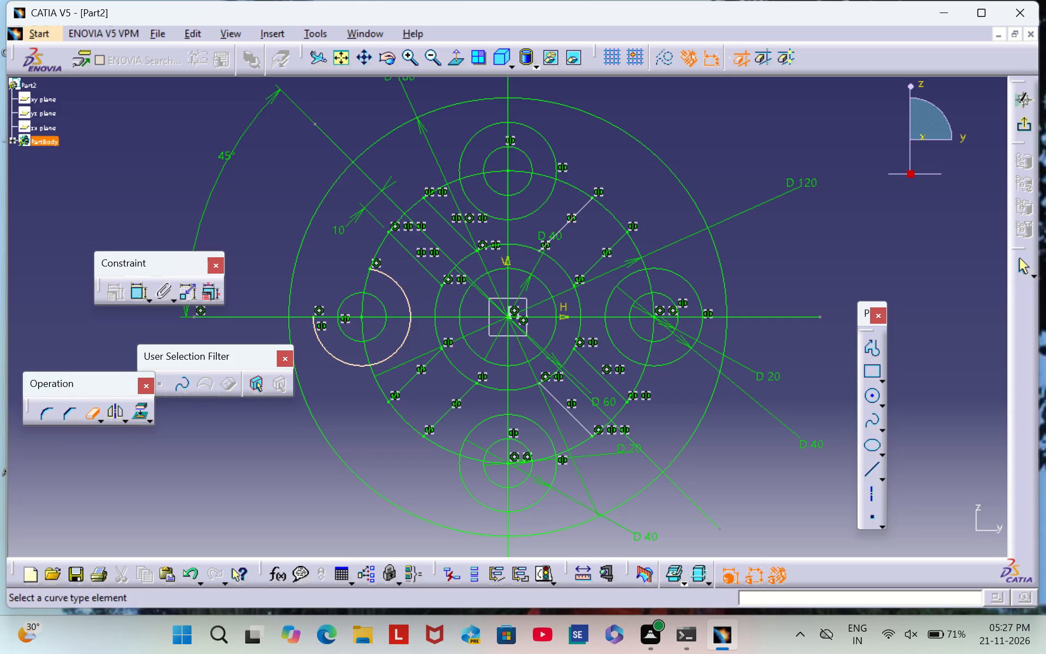
{"action": "left_click", "coordinate": [330, 355]}
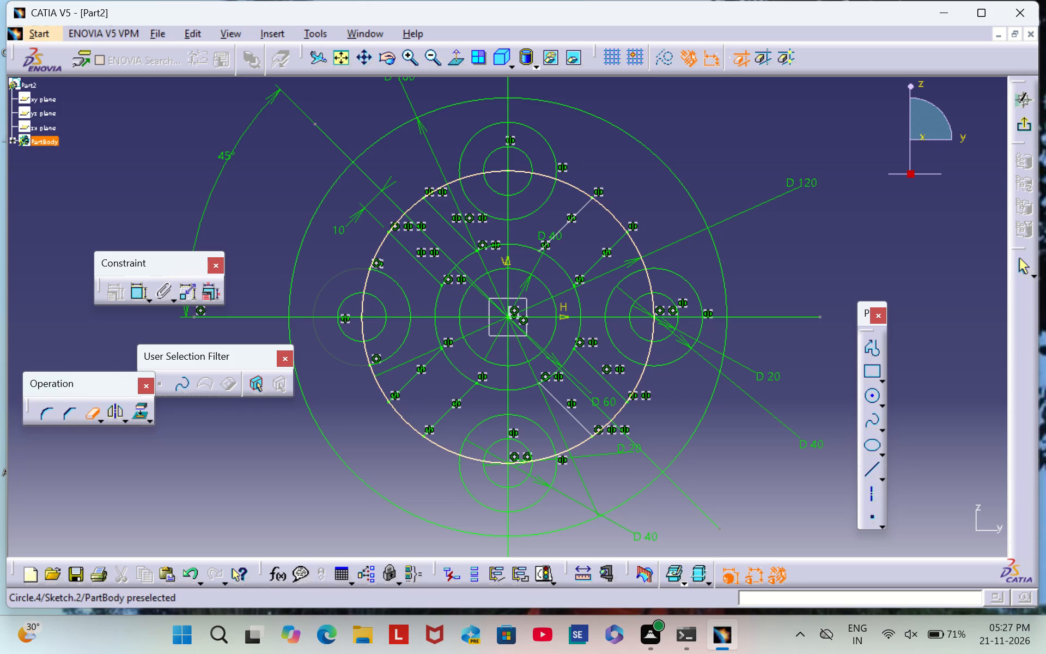
Quick-trim the 120 mm circle's arcs inside the left-hand 40 mm circle, plus its portion between the bottom 40 mm and 20 mm circles' left sides.
{"action": "left_click", "coordinate": [365, 277]}
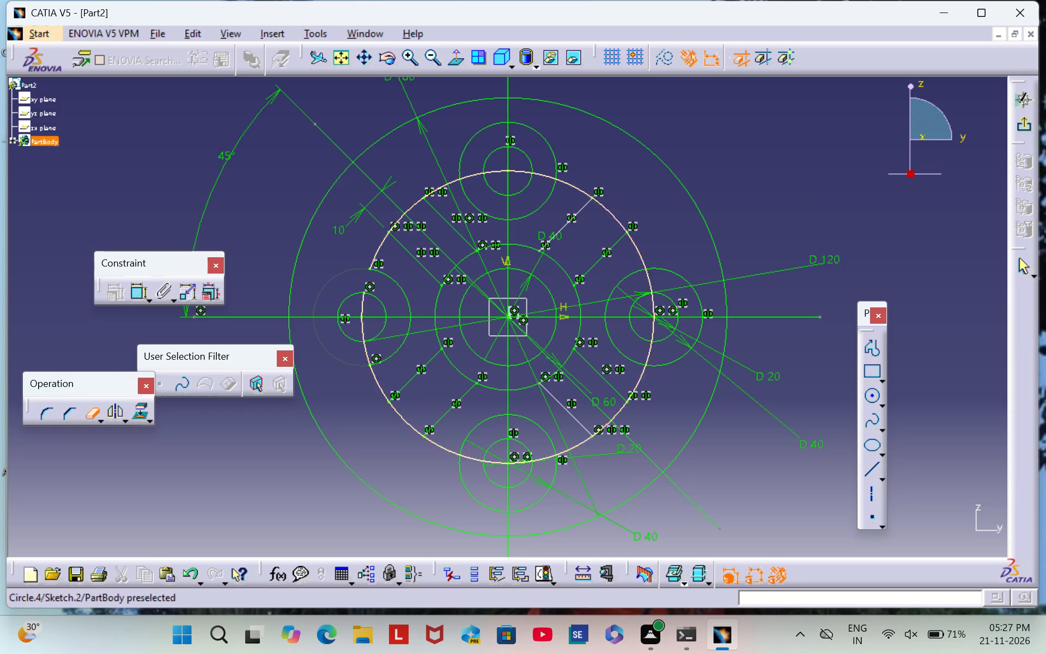
{"action": "left_click", "coordinate": [363, 305]}
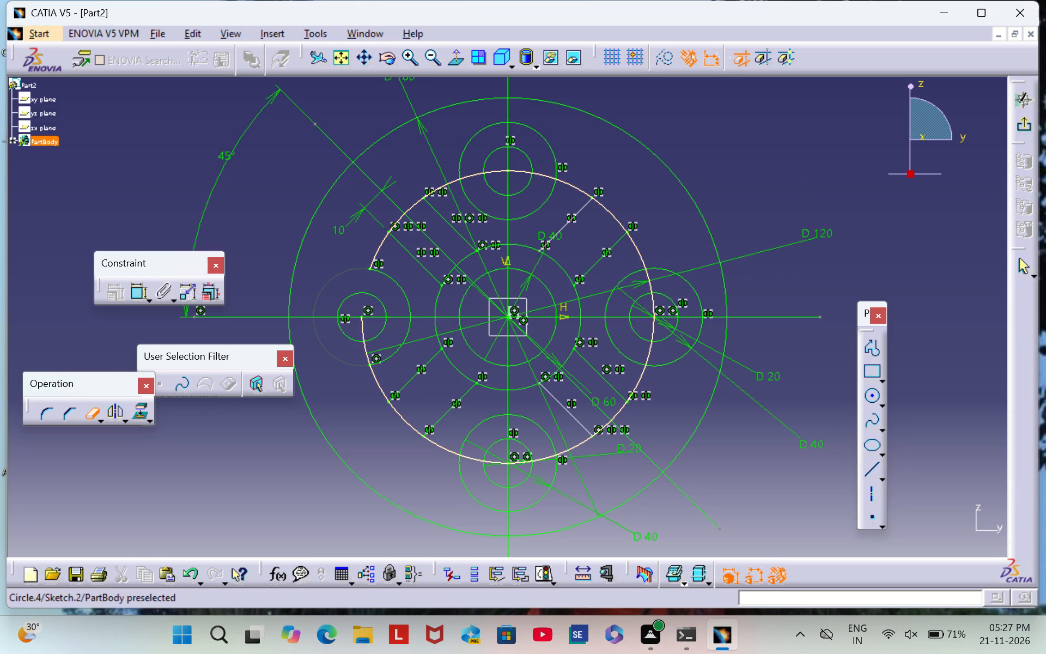
{"action": "left_click", "coordinate": [362, 328]}
{"action": "left_click", "coordinate": [366, 358]}
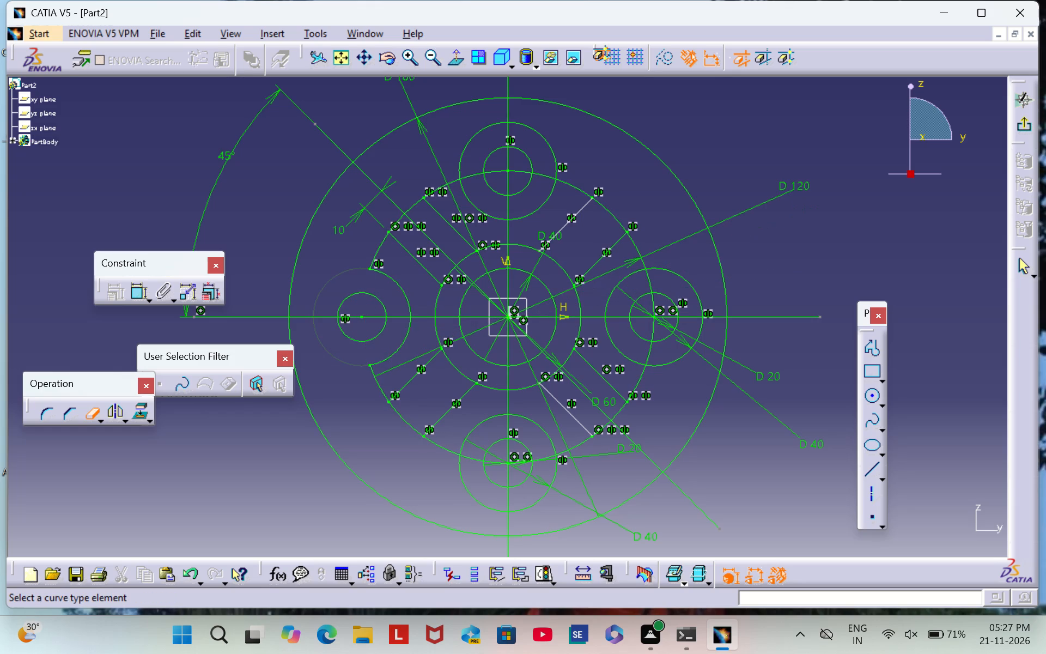
{"action": "left_click", "coordinate": [469, 455]}
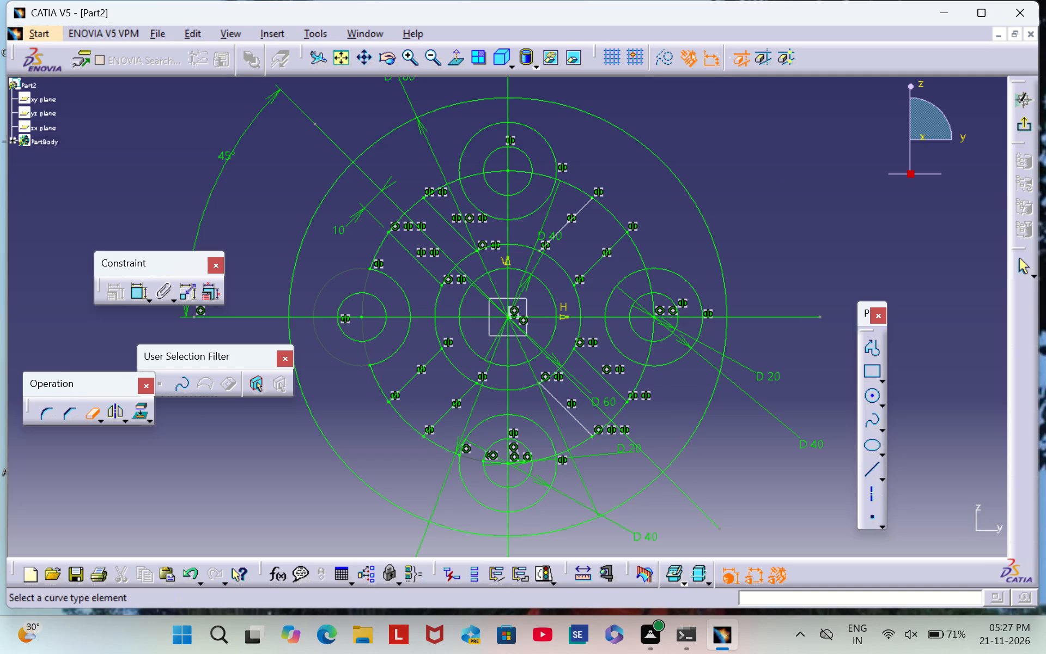
Quick-trim the top 40 mm circle's arcs outside the 120 mm circle, along with the 120 mm circle's arcs inside it.
{"action": "triple_click", "coordinate": [408, 61]}
{"action": "double_click", "coordinate": [408, 61]}
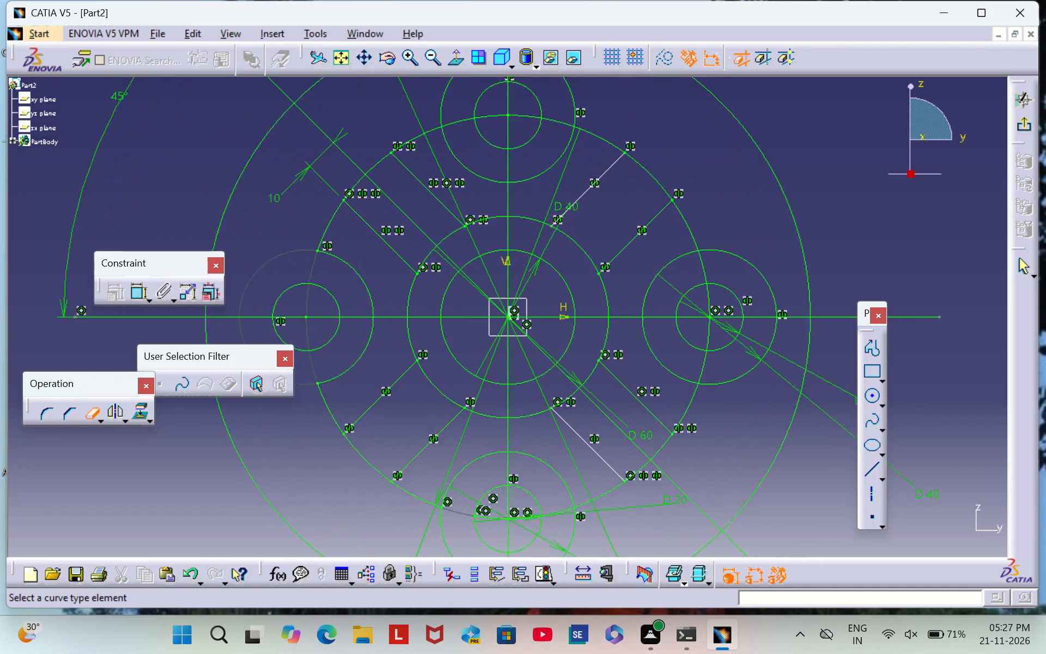
{"action": "middle_click_drag", "start_coordinate": [492, 242], "coordinate": [468, 418]}
{"action": "scroll", "coordinate": [473, 313], "scroll_direction": "down", "scroll_amount": 1}
{"action": "left_click", "coordinate": [412, 249]}
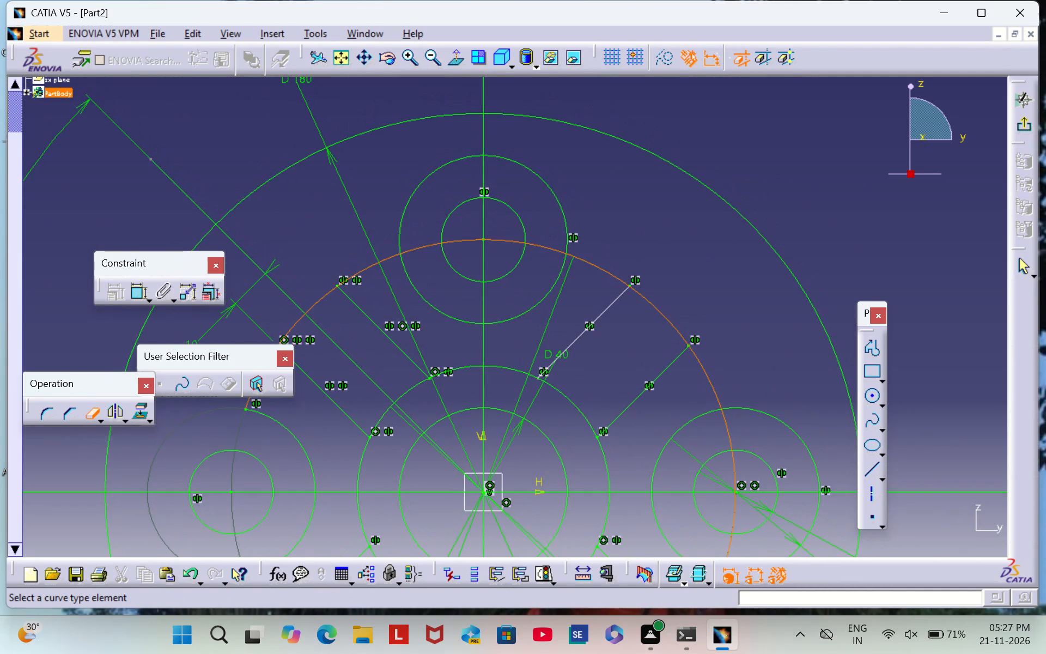
{"action": "left_click", "coordinate": [412, 194]}
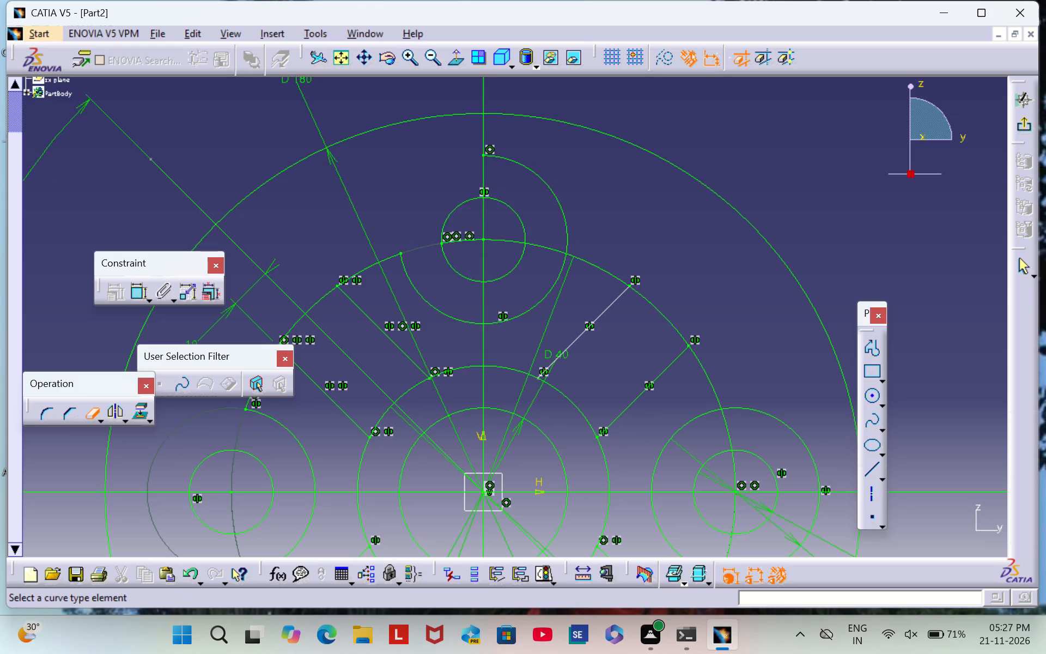
{"action": "left_click", "coordinate": [463, 238]}
{"action": "left_click", "coordinate": [502, 238]}
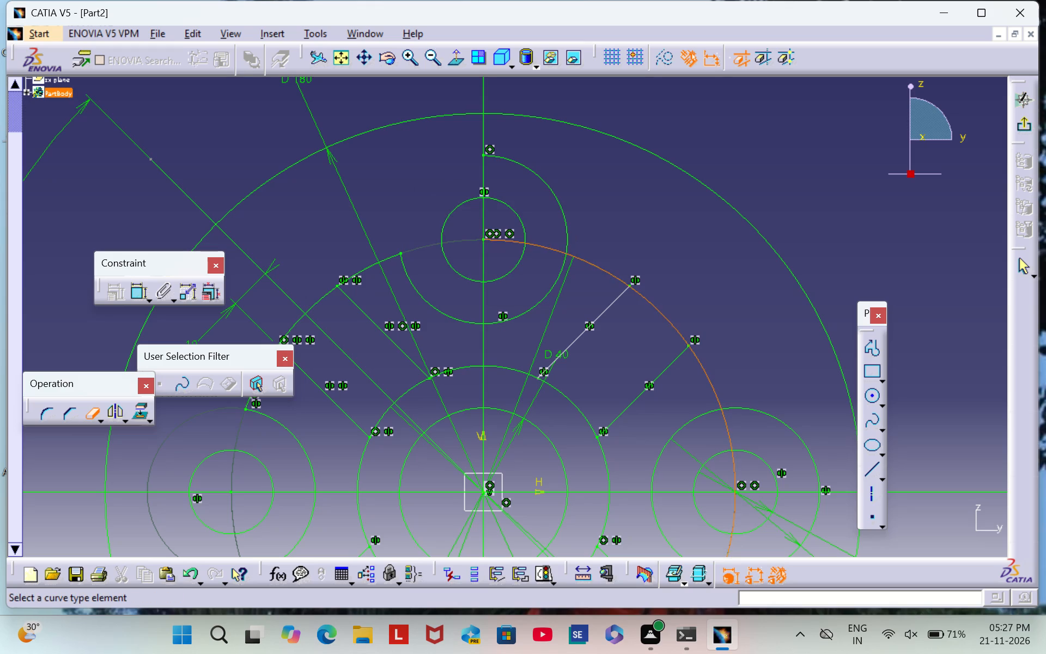
{"action": "left_click", "coordinate": [540, 174]}
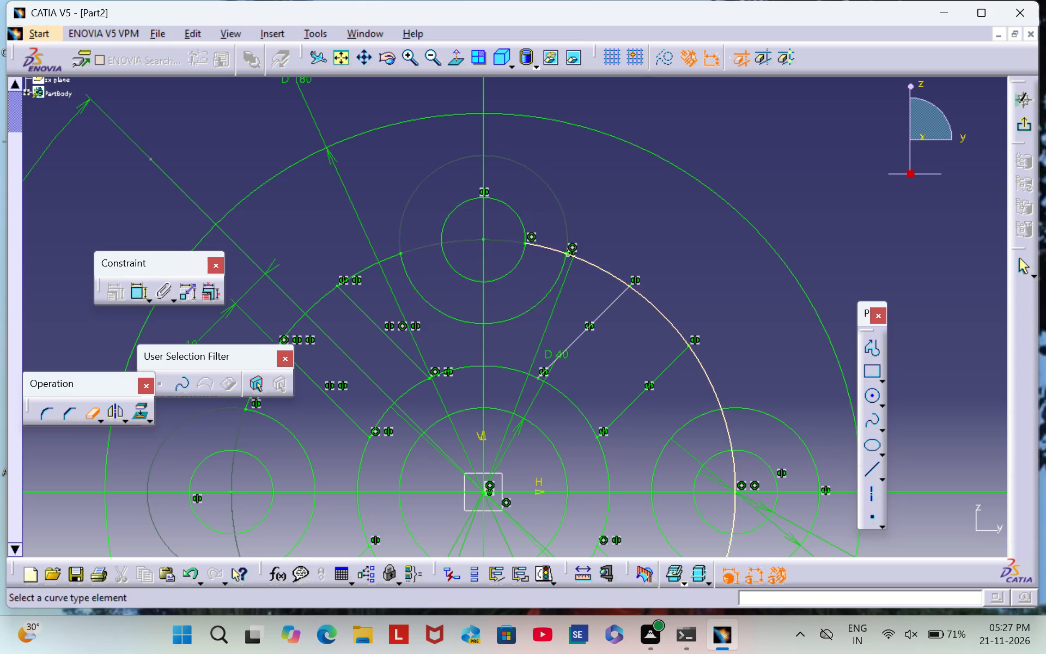
{"action": "left_click", "coordinate": [545, 246]}
Quick-trim the right-hand 40 mm circle's arcs outside the 120 mm circle, along with the 120 mm circle's arcs inside it.
{"action": "middle_click_drag", "start_coordinate": [667, 331], "coordinate": [445, 141]}
{"action": "scroll", "coordinate": [667, 331], "scroll_direction": "down", "scroll_amount": 1}
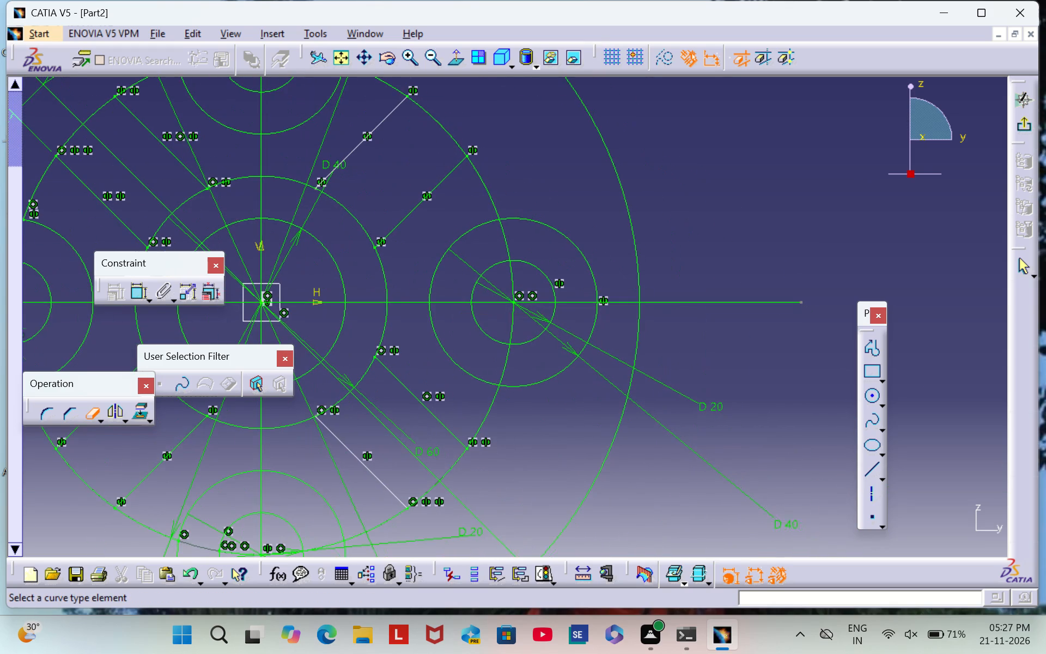
{"action": "left_click", "coordinate": [561, 231]}
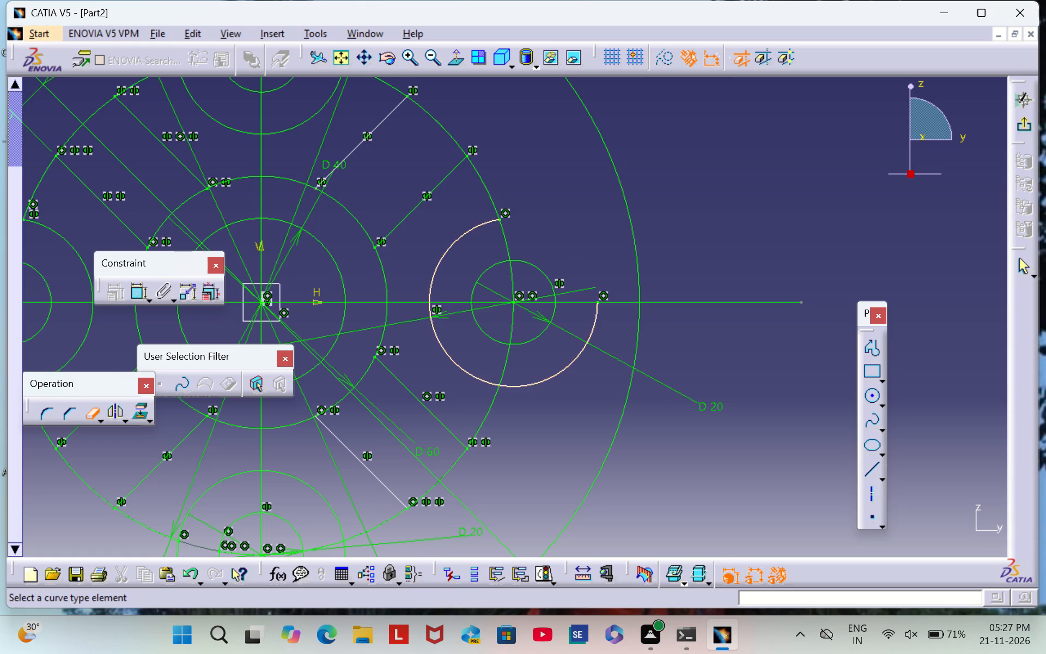
{"action": "left_click", "coordinate": [559, 369]}
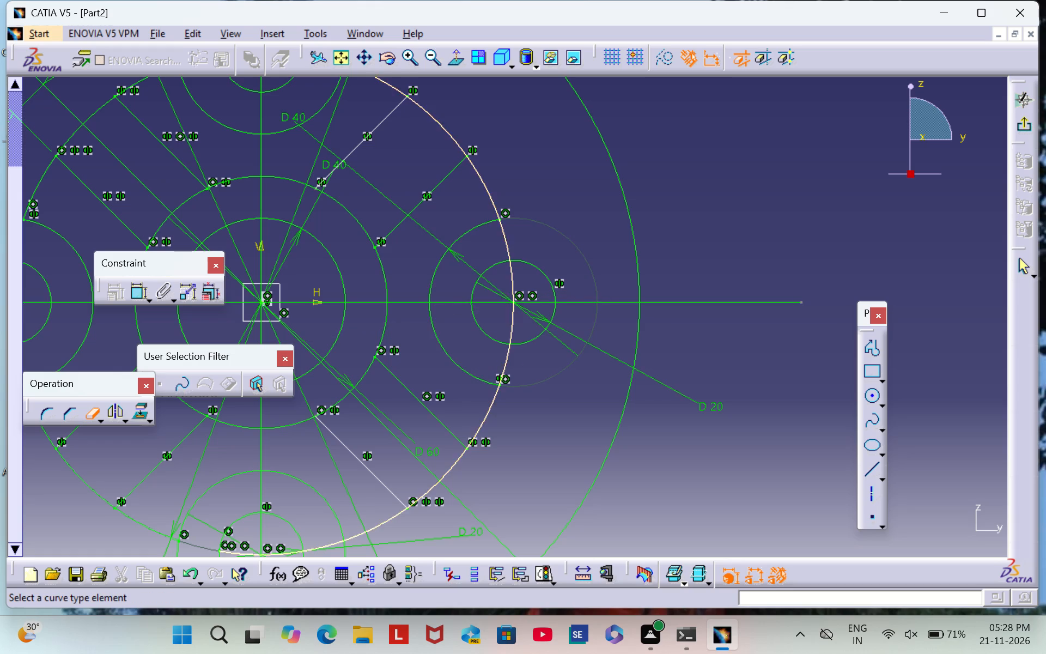
{"action": "left_click", "coordinate": [506, 356]}
{"action": "left_click", "coordinate": [513, 320]}
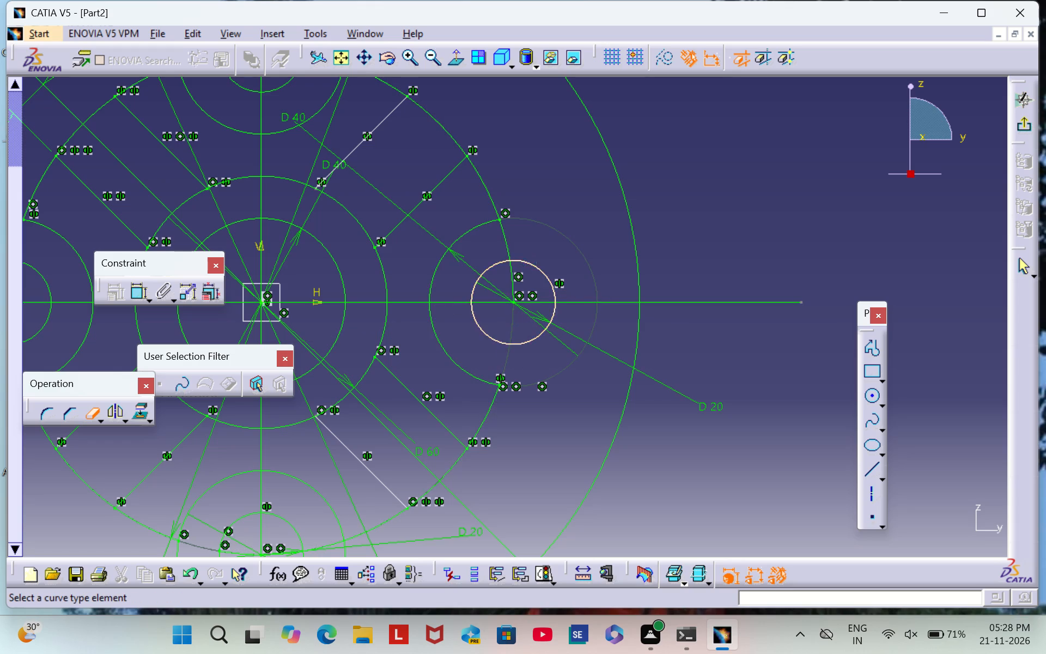
{"action": "left_click", "coordinate": [512, 274]}
{"action": "left_click", "coordinate": [506, 236]}
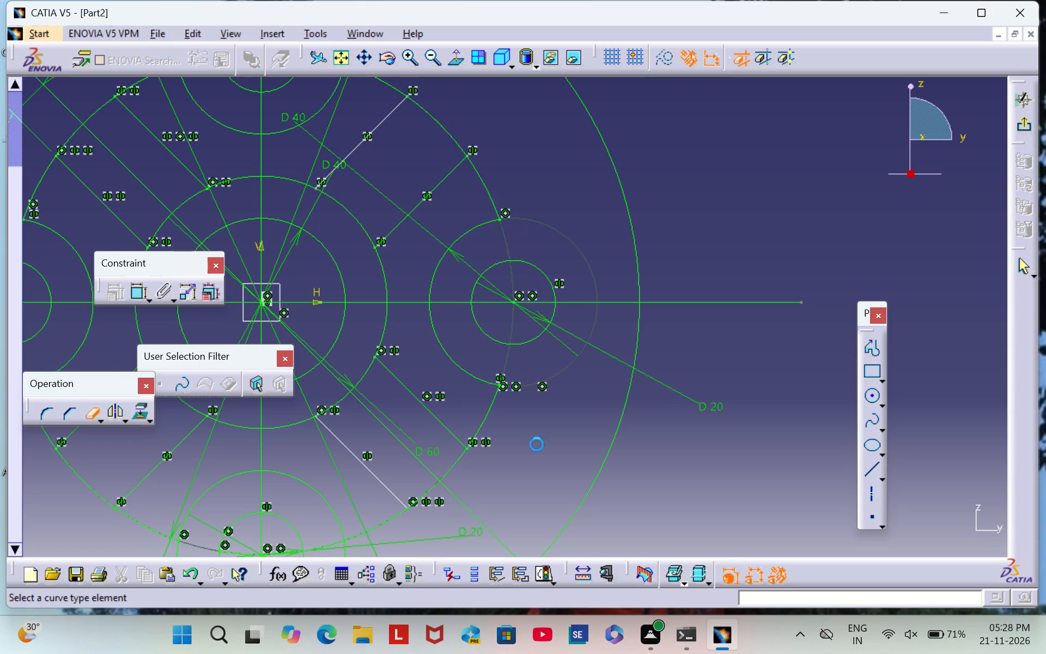
Quick-trim the bottom 40 mm circle's arcs outside the 120 mm circle, along with the 120 mm circle's remaining arcs inside it.
{"action": "middle_click_drag", "start_coordinate": [518, 453], "coordinate": [653, 364]}
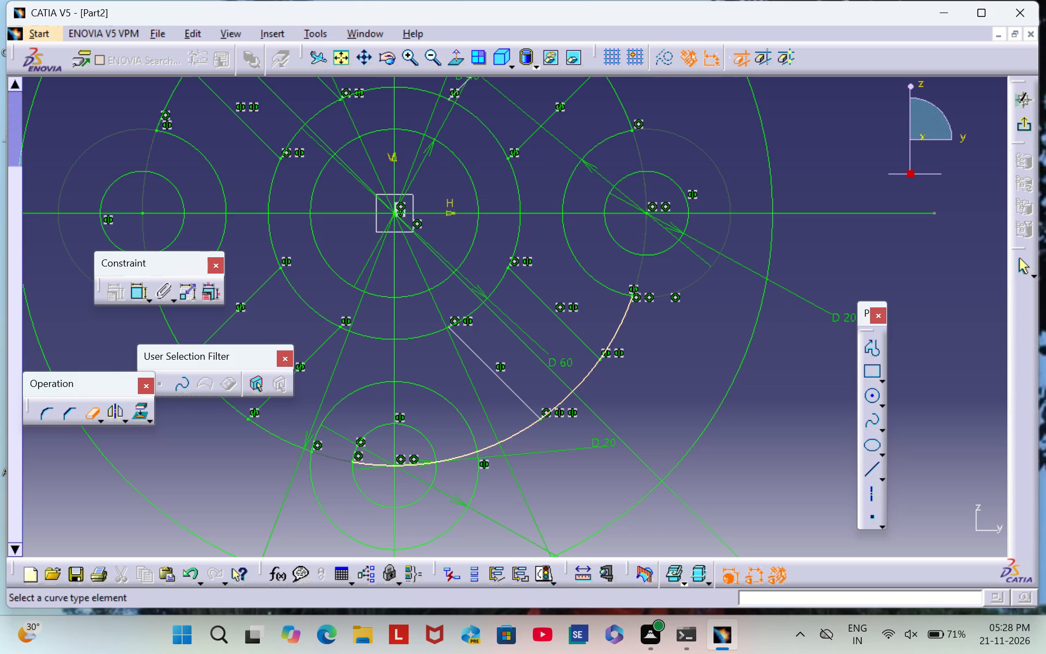
{"action": "left_click", "coordinate": [359, 462]}
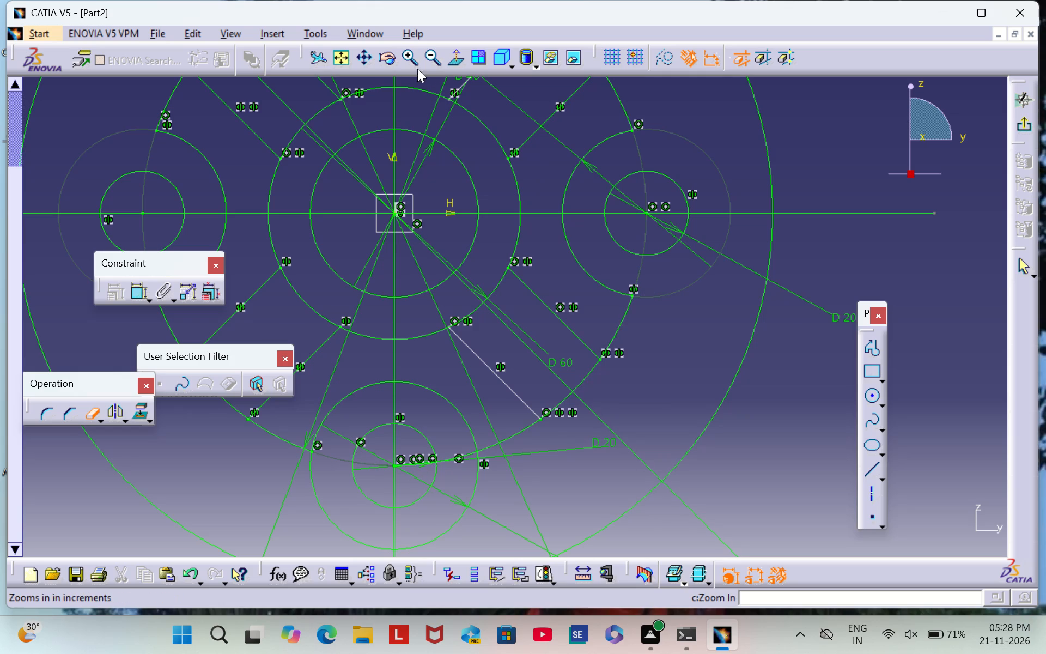
{"action": "triple_click", "coordinate": [416, 65]}
{"action": "triple_click", "coordinate": [416, 65]}
{"action": "double_click", "coordinate": [416, 65]}
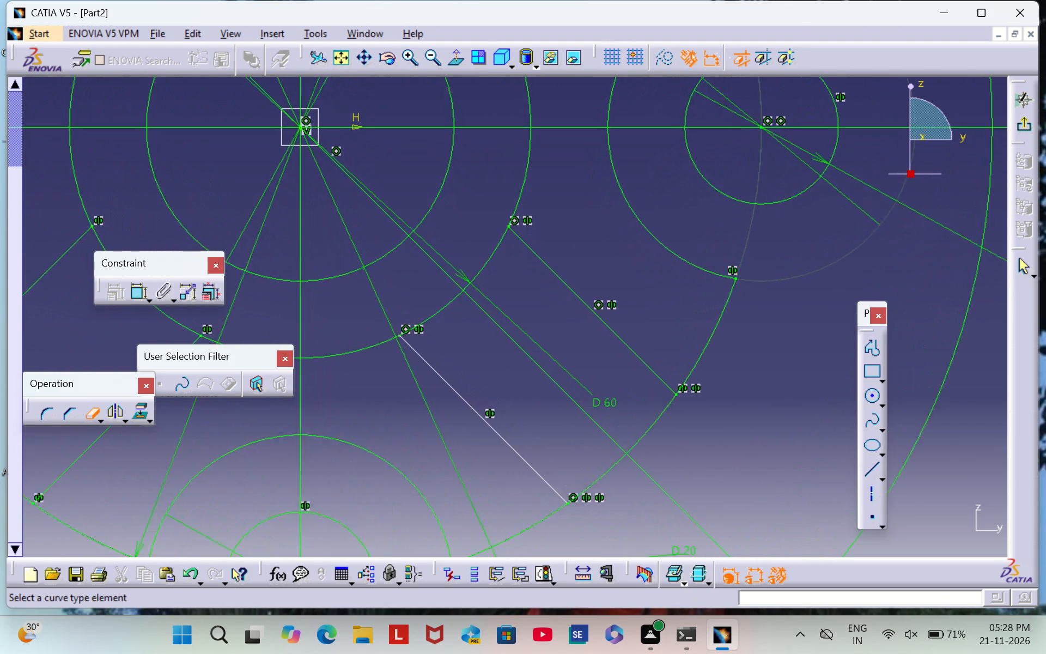
{"action": "middle_click_drag", "start_coordinate": [427, 502], "coordinate": [551, 292]}
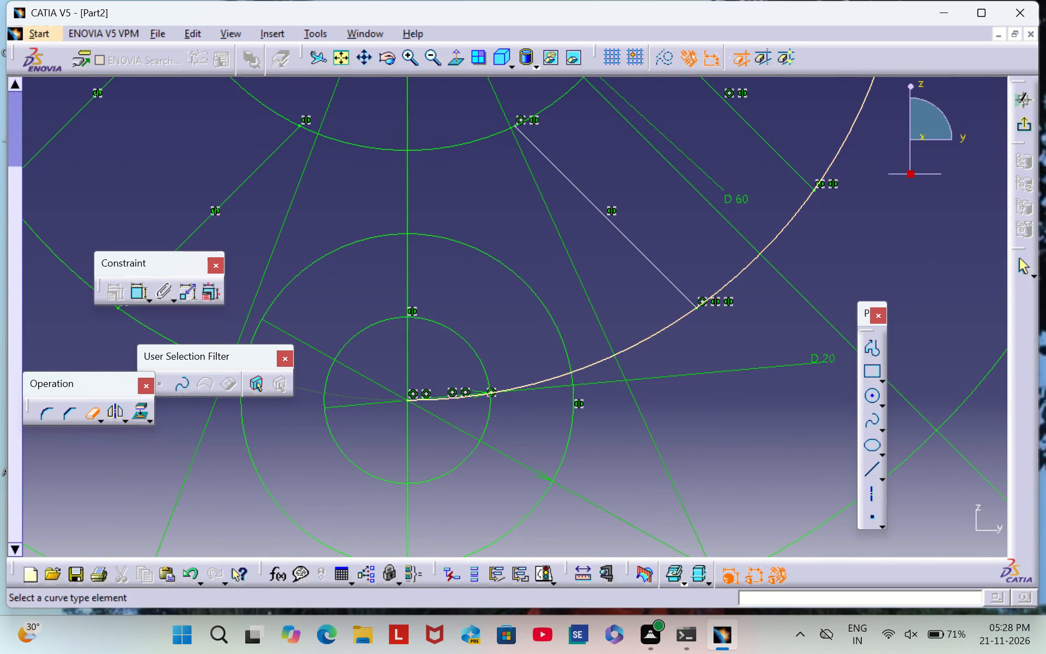
{"action": "left_click", "coordinate": [448, 397]}
{"action": "middle_click_drag", "start_coordinate": [456, 474], "coordinate": [546, 388]}
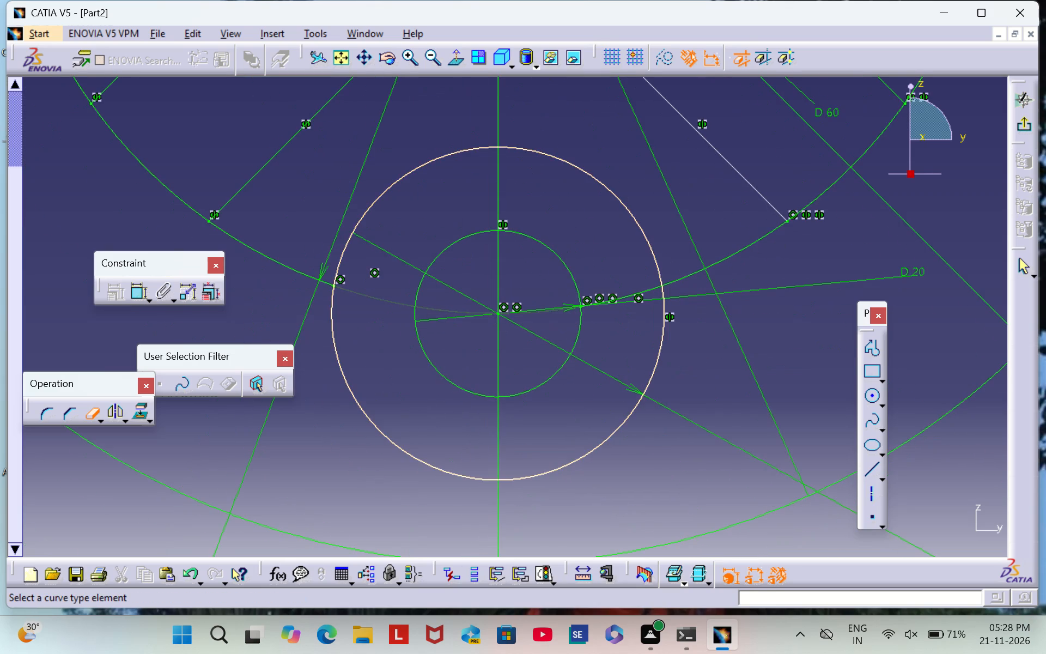
{"action": "left_click", "coordinate": [350, 391]}
{"action": "left_click", "coordinate": [613, 437]}
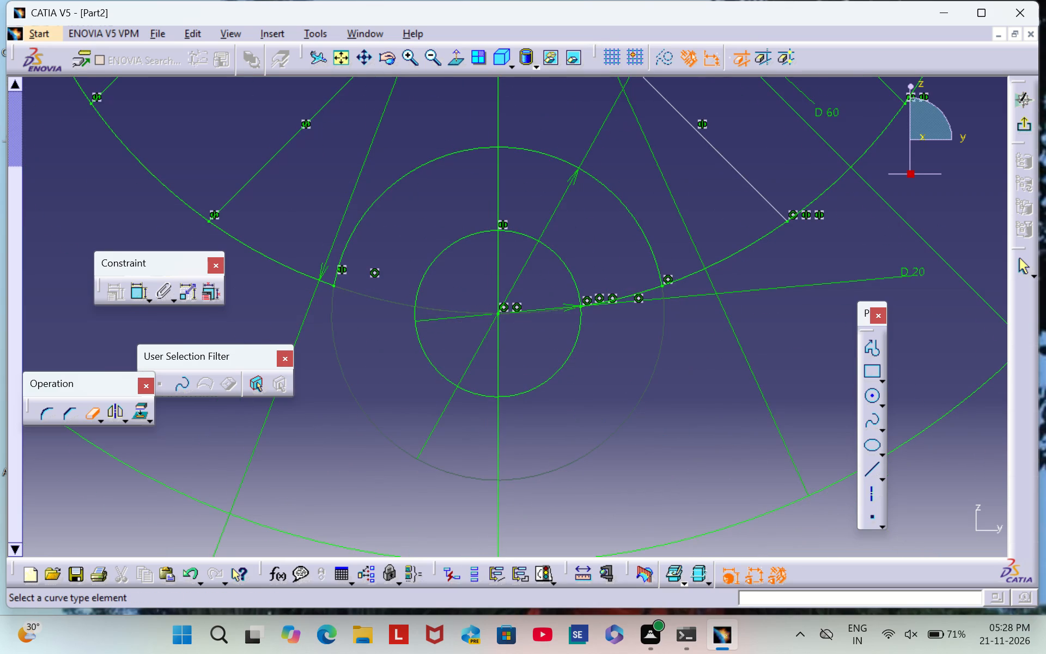
{"action": "left_click", "coordinate": [645, 291]}
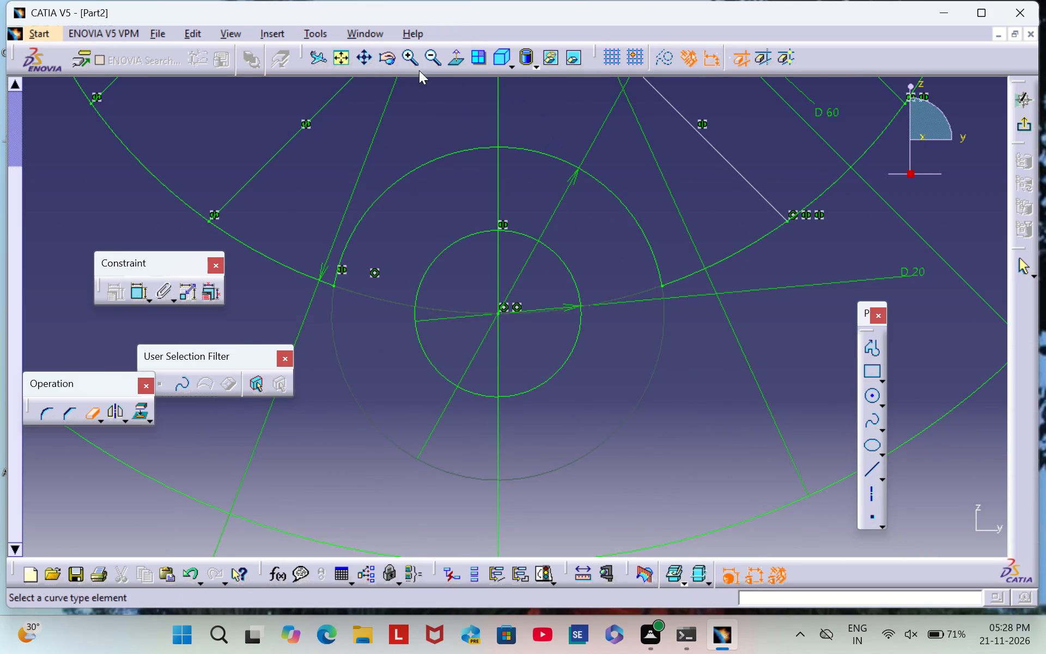
Hide the sketch's geometrical constraints and exit the sketch to the 3D part.
{"action": "triple_click", "coordinate": [429, 60]}
{"action": "triple_click", "coordinate": [429, 59]}
{"action": "triple_click", "coordinate": [429, 59]}
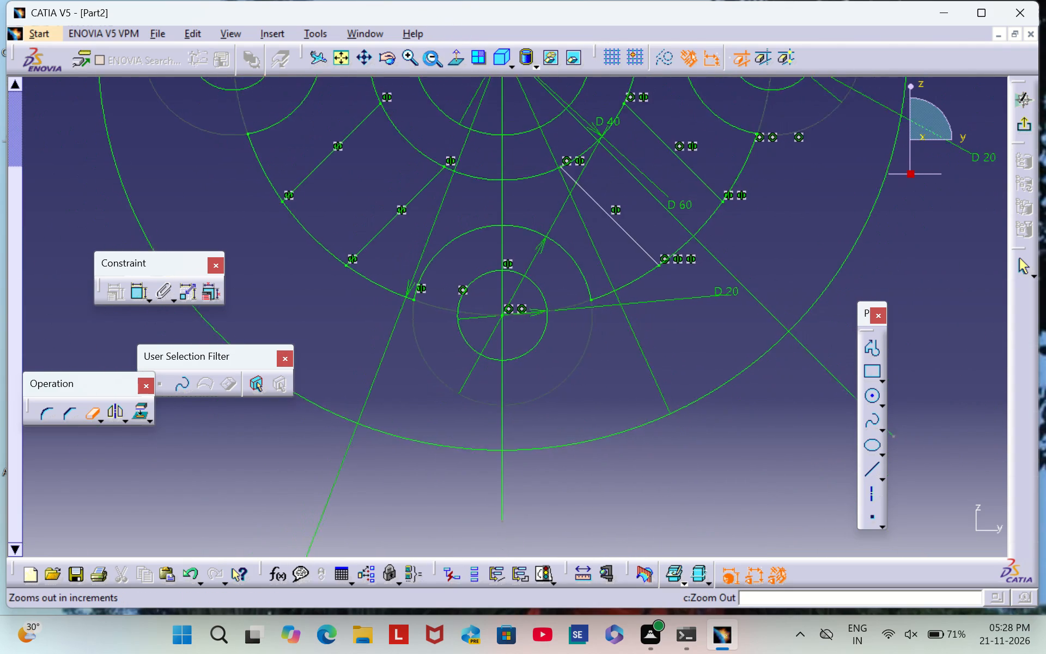
{"action": "left_click", "coordinate": [430, 59]}
{"action": "middle_click_drag", "start_coordinate": [452, 226], "coordinate": [394, 367]}
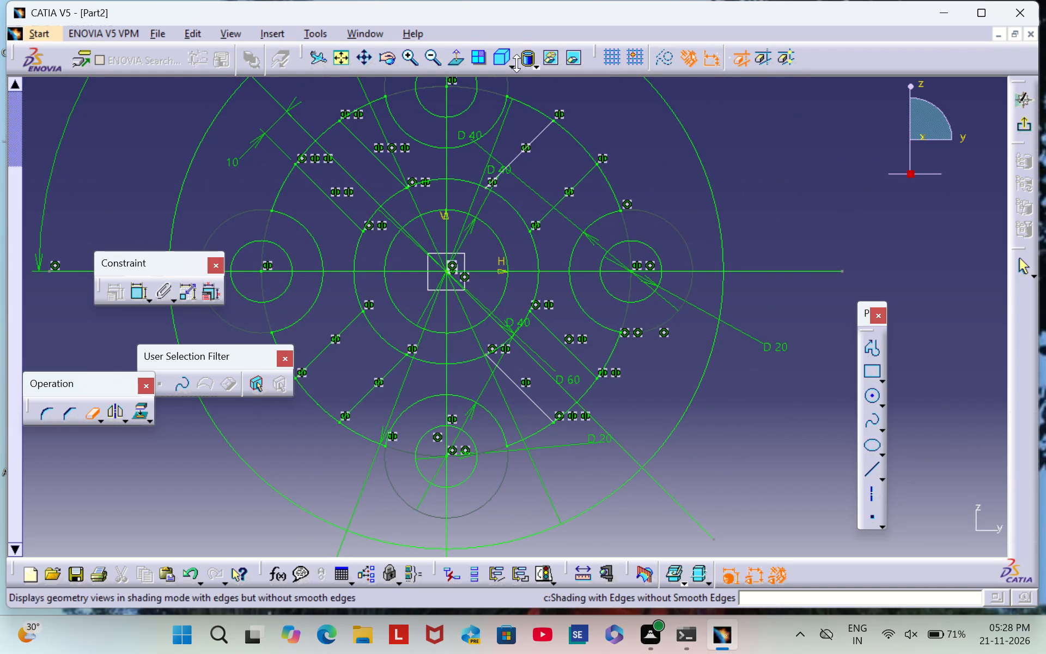
{"action": "left_click", "coordinate": [430, 53]}
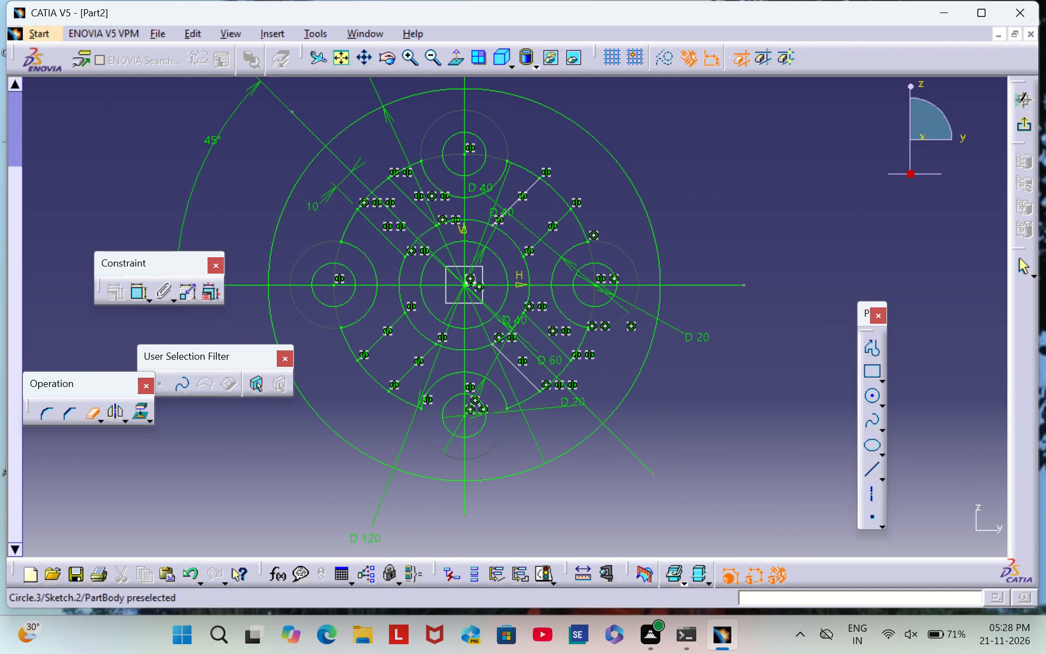
{"action": "left_click", "coordinate": [773, 574]}
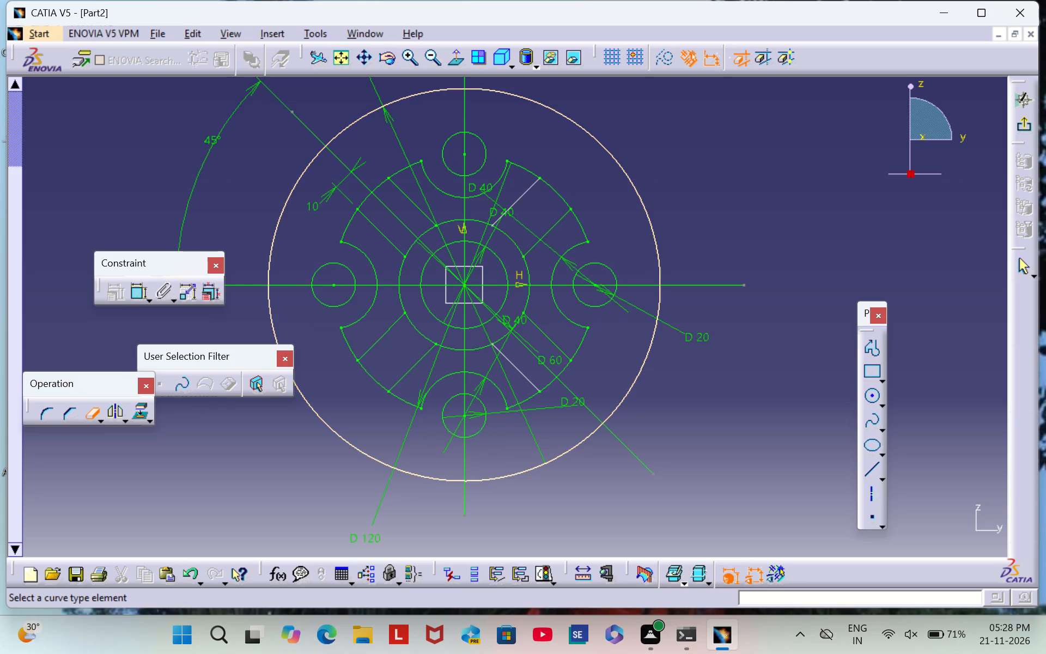
{"action": "left_click", "coordinate": [1024, 131]}
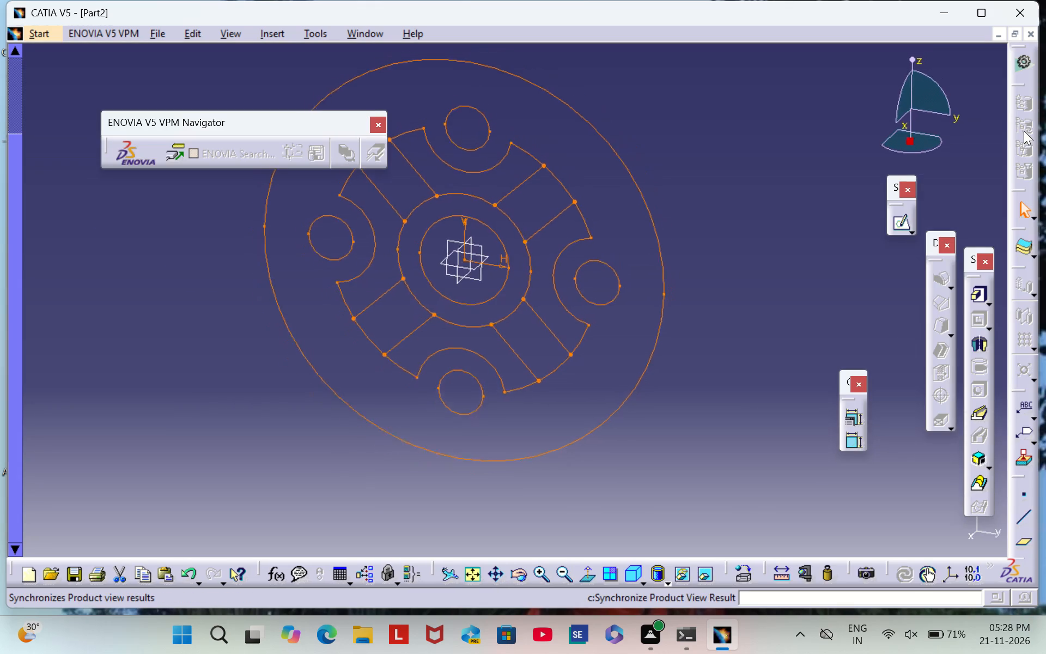
{"action": "middle_click_drag", "start_coordinate": [734, 224], "coordinate": [748, 287]}
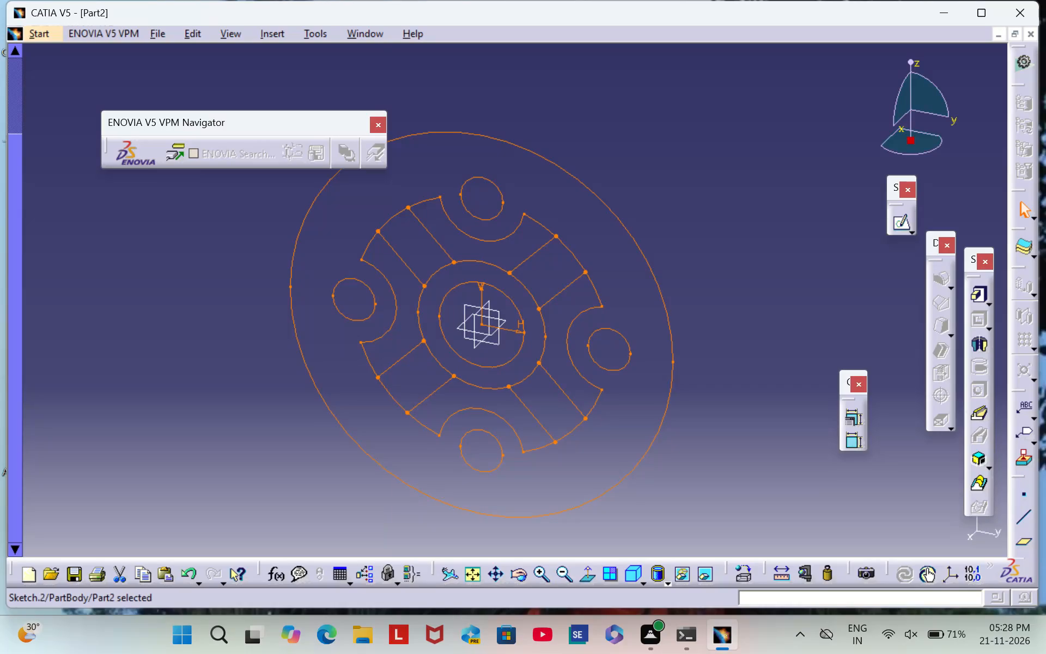
Reopen the flange sketch, delete the four diagonal rib lines to the right of the vertical axis, and exit the sketch.
{"action": "left_click", "coordinate": [902, 223]}
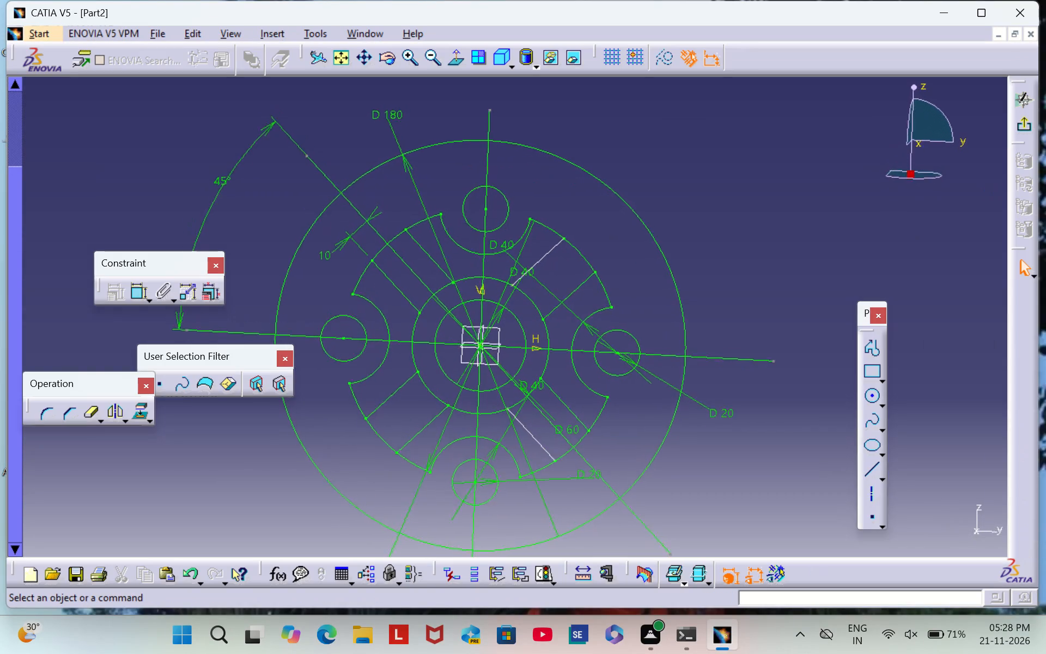
{"action": "right_click", "coordinate": [530, 266]}
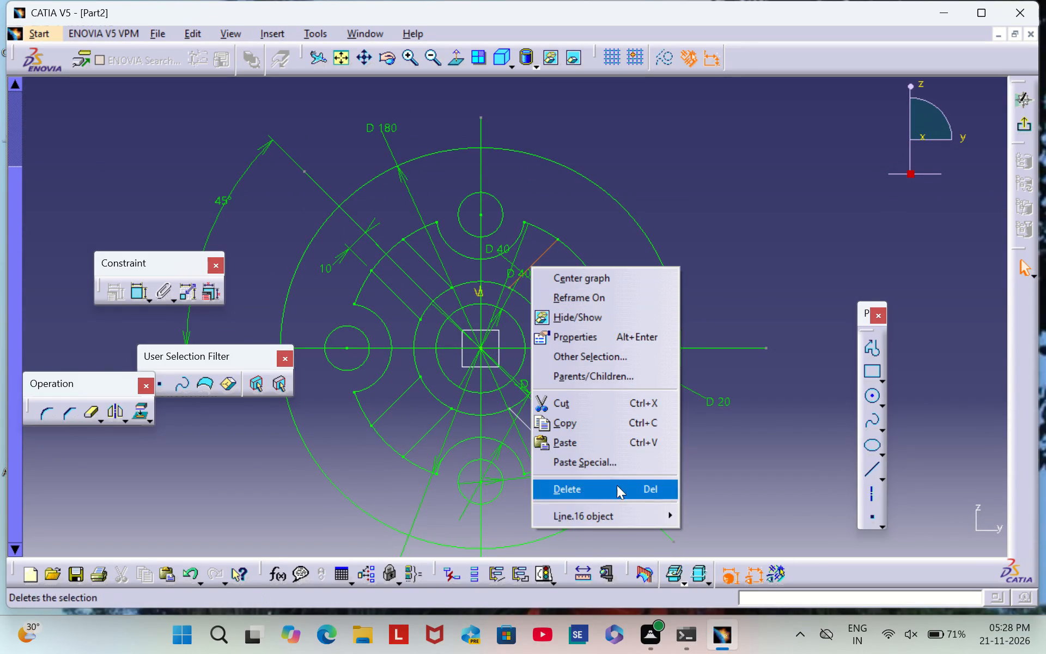
{"action": "left_click", "coordinate": [609, 488]}
{"action": "right_click", "coordinate": [565, 293]}
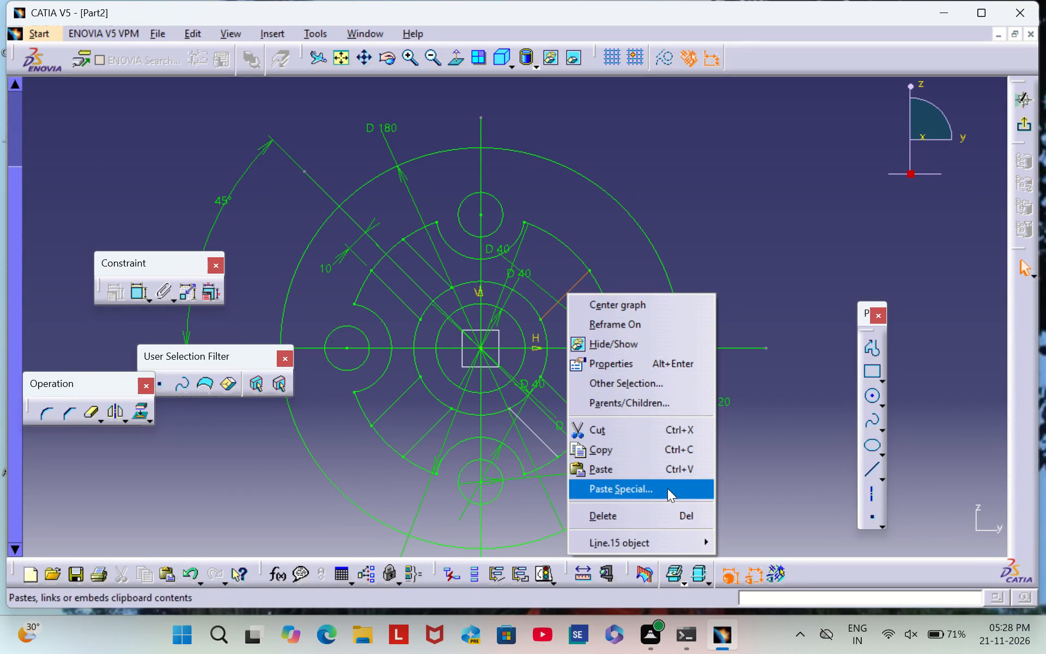
{"action": "left_click", "coordinate": [660, 510]}
{"action": "right_click", "coordinate": [531, 431]}
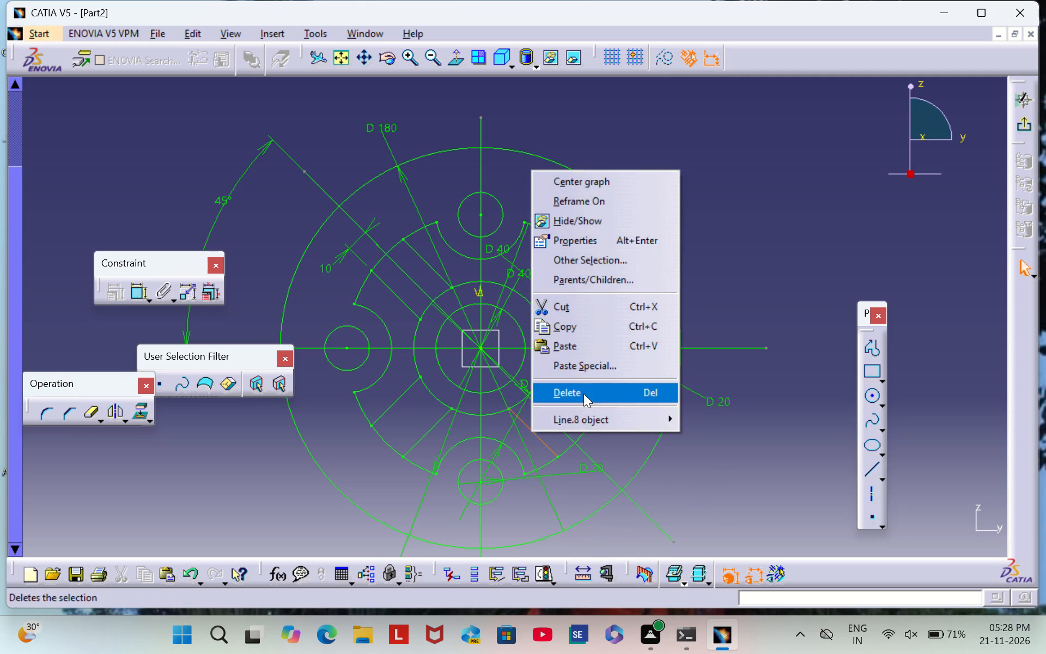
{"action": "left_click", "coordinate": [583, 391]}
{"action": "left_click", "coordinate": [572, 404]}
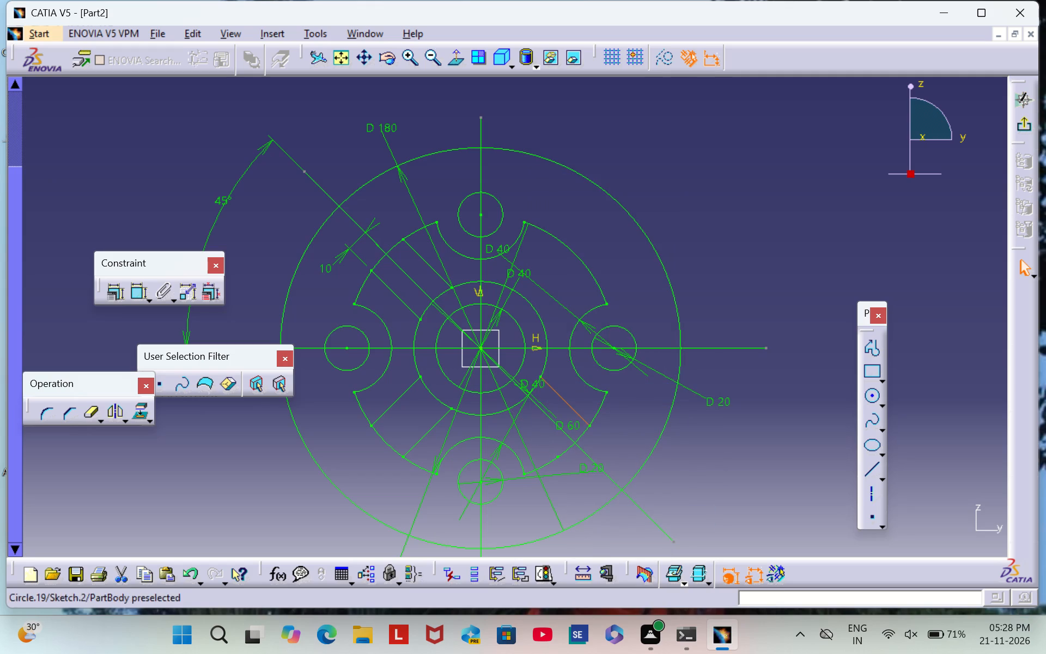
{"action": "right_click", "coordinate": [566, 401]}
{"action": "left_click", "coordinate": [646, 366]}
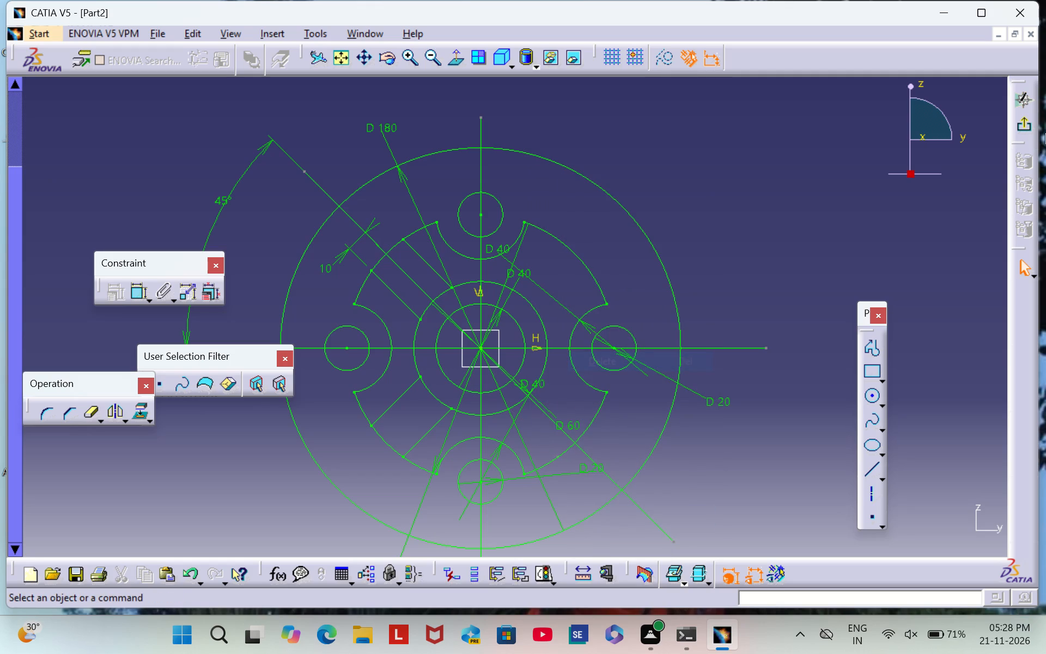
{"action": "left_click", "coordinate": [1029, 130]}
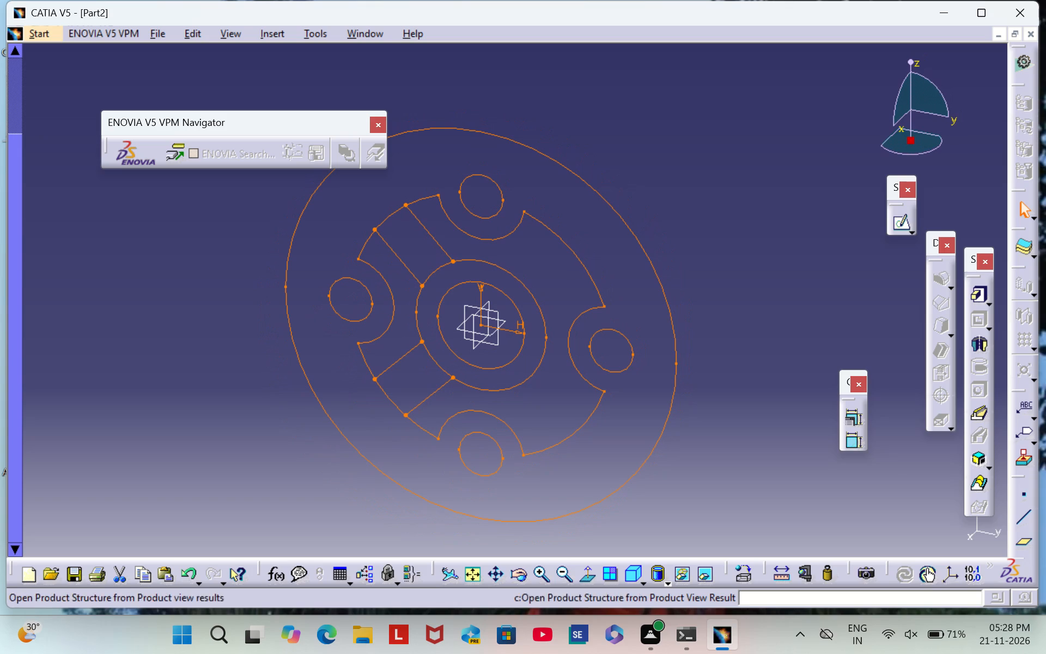
Reopen the flange sketch, delete the four diagonal rib lines to the left of the vertical axis, and exit the sketch.
{"action": "left_click", "coordinate": [889, 229]}
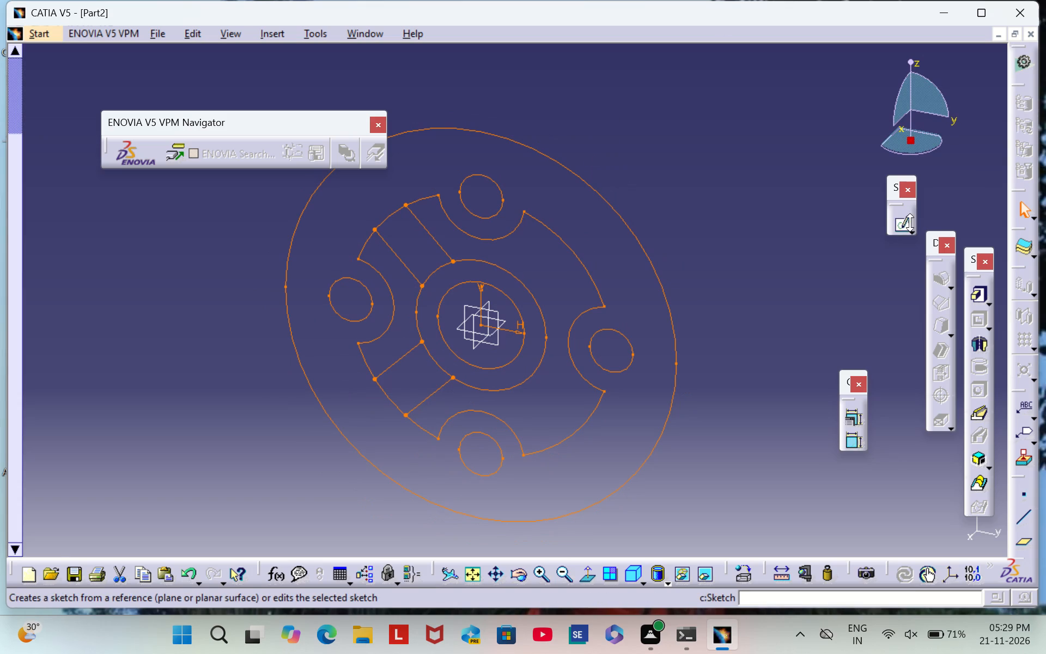
{"action": "left_click", "coordinate": [901, 221]}
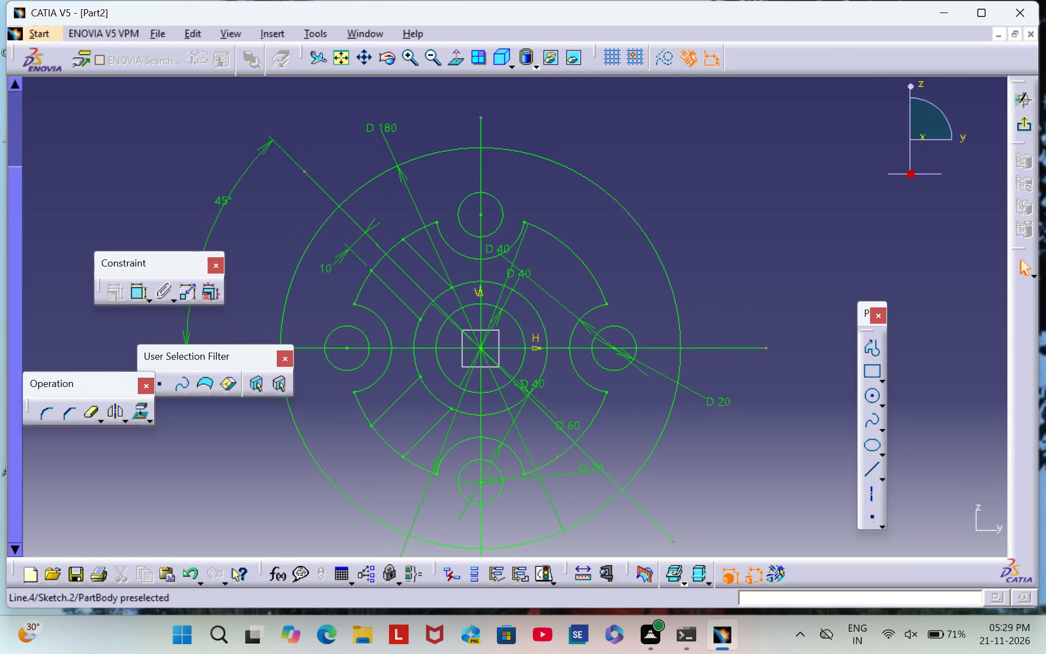
{"action": "right_click", "coordinate": [382, 278]}
{"action": "left_click", "coordinate": [494, 500]}
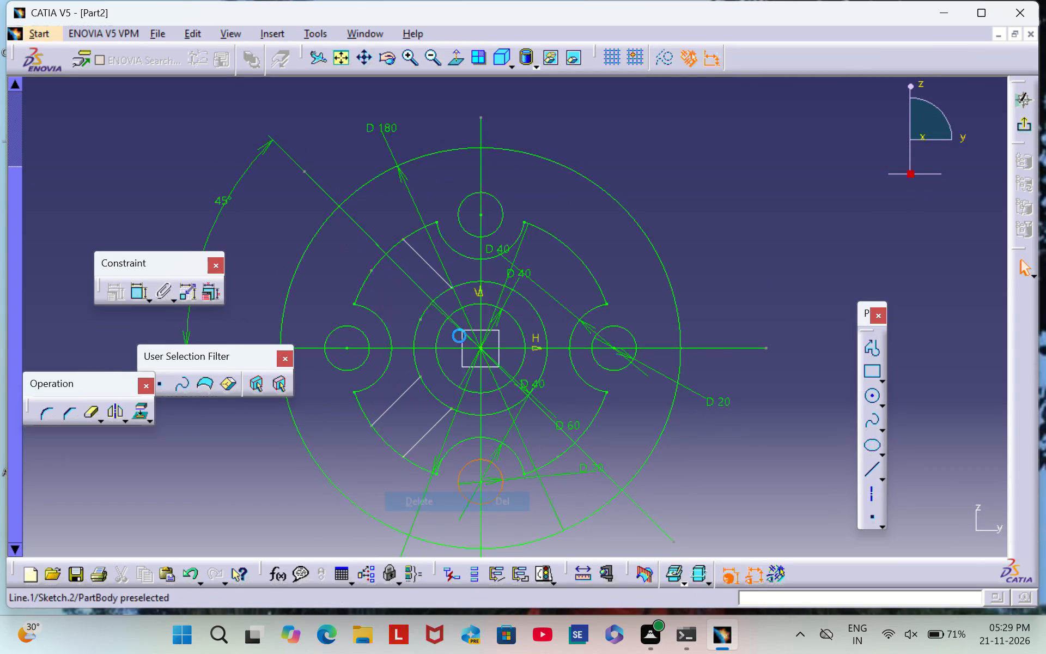
{"action": "right_click", "coordinate": [423, 263]}
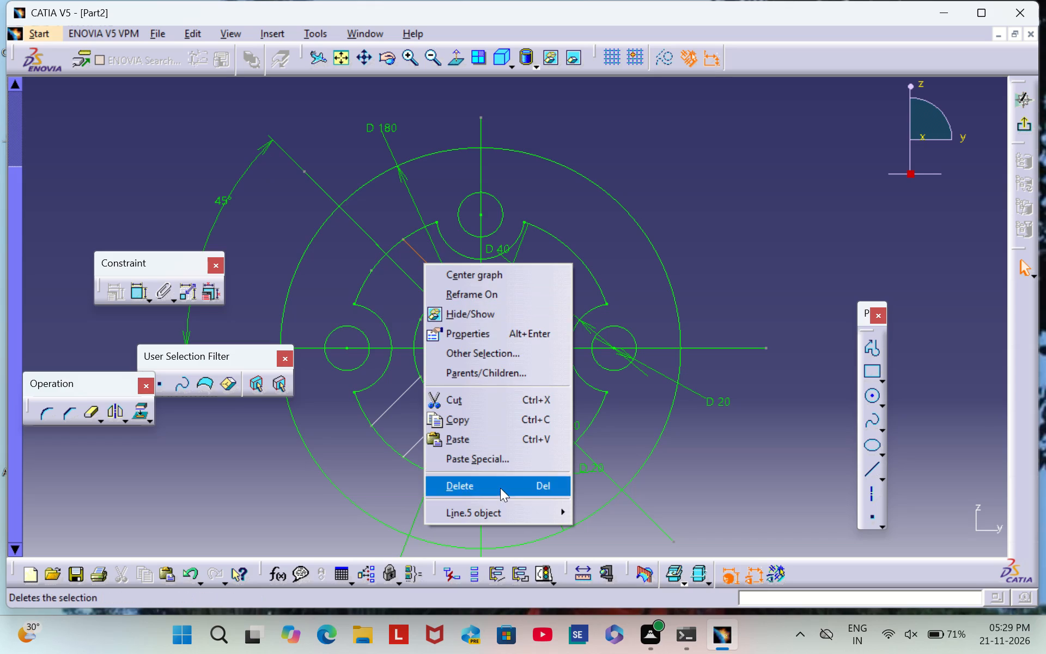
{"action": "left_click", "coordinate": [500, 488]}
{"action": "right_click", "coordinate": [391, 407]}
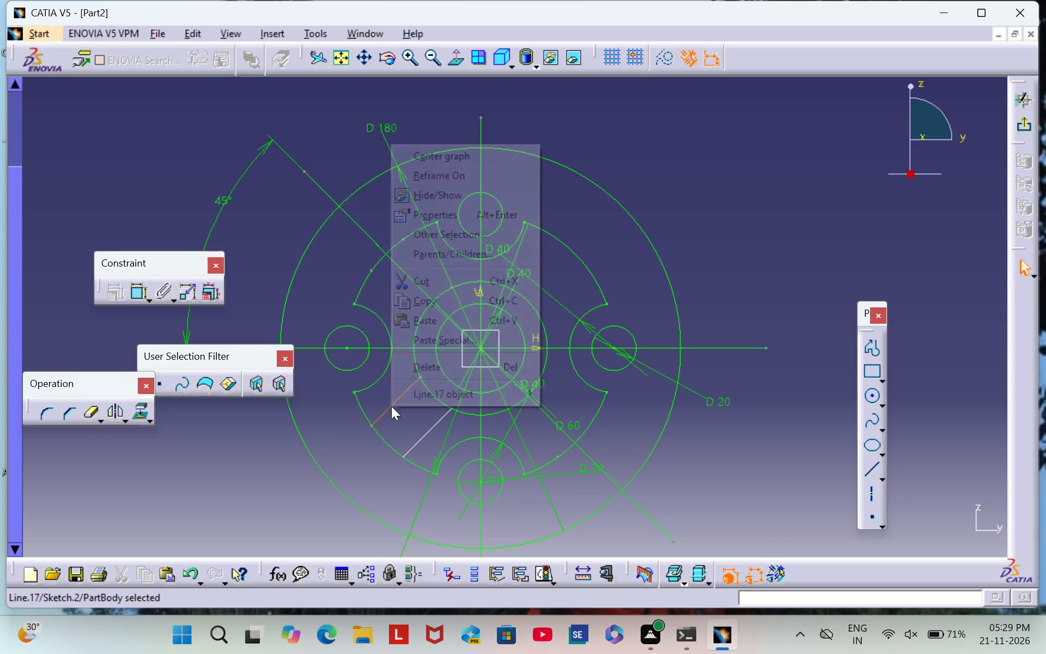
{"action": "left_click", "coordinate": [468, 368]}
{"action": "right_click", "coordinate": [428, 433]}
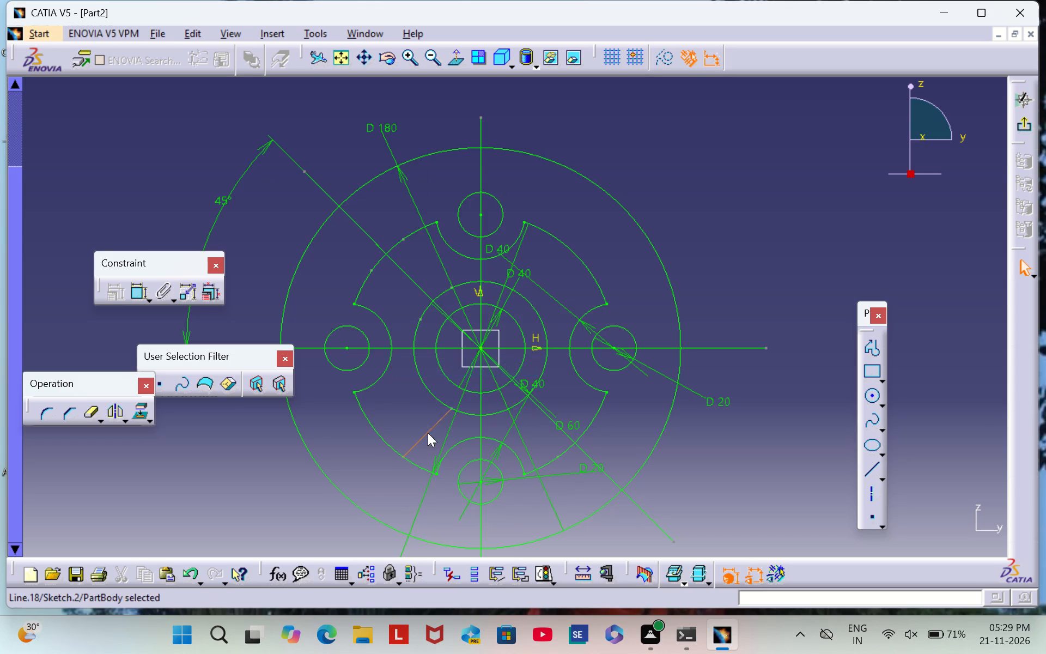
{"action": "left_click", "coordinate": [504, 388]}
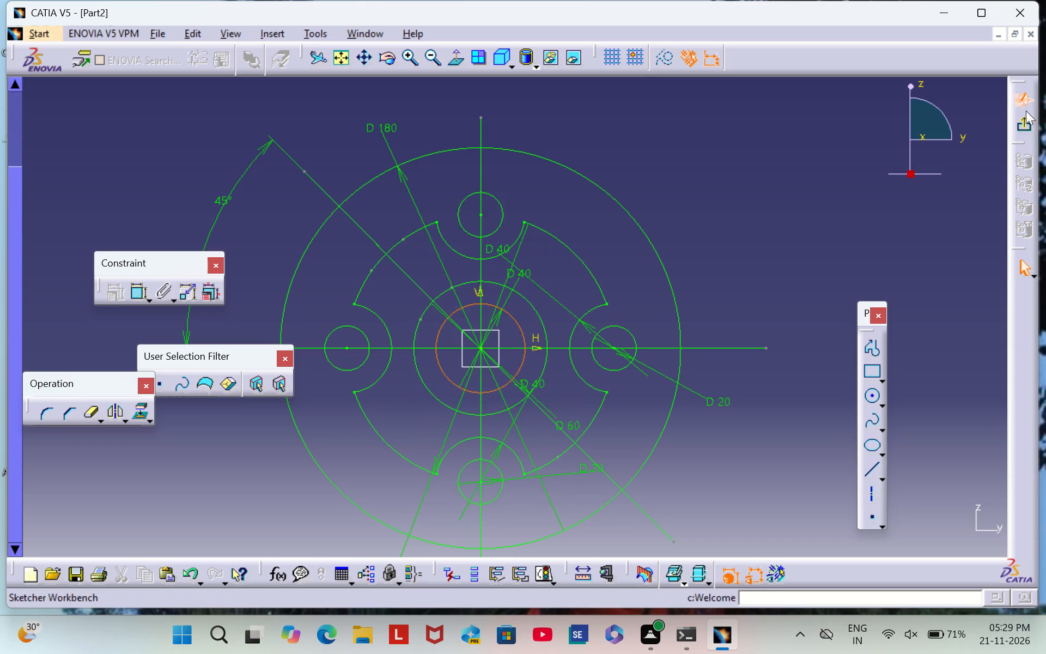
{"action": "left_click", "coordinate": [1025, 123]}
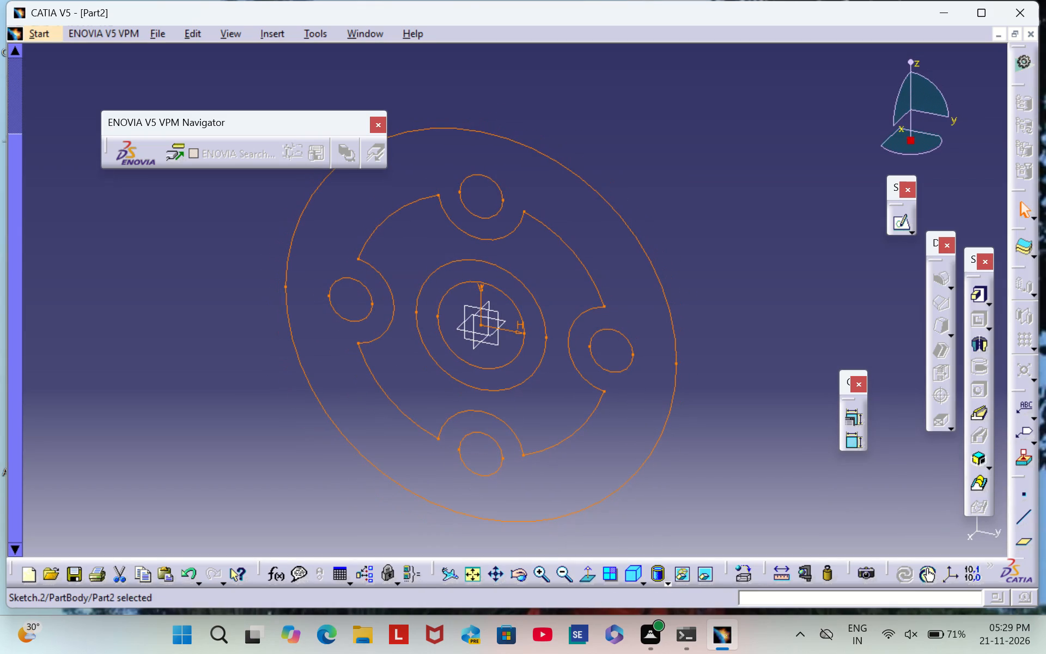
Pad the flange sketch with a 20 mm length and mirrored extent.
{"action": "left_click", "coordinate": [981, 295]}
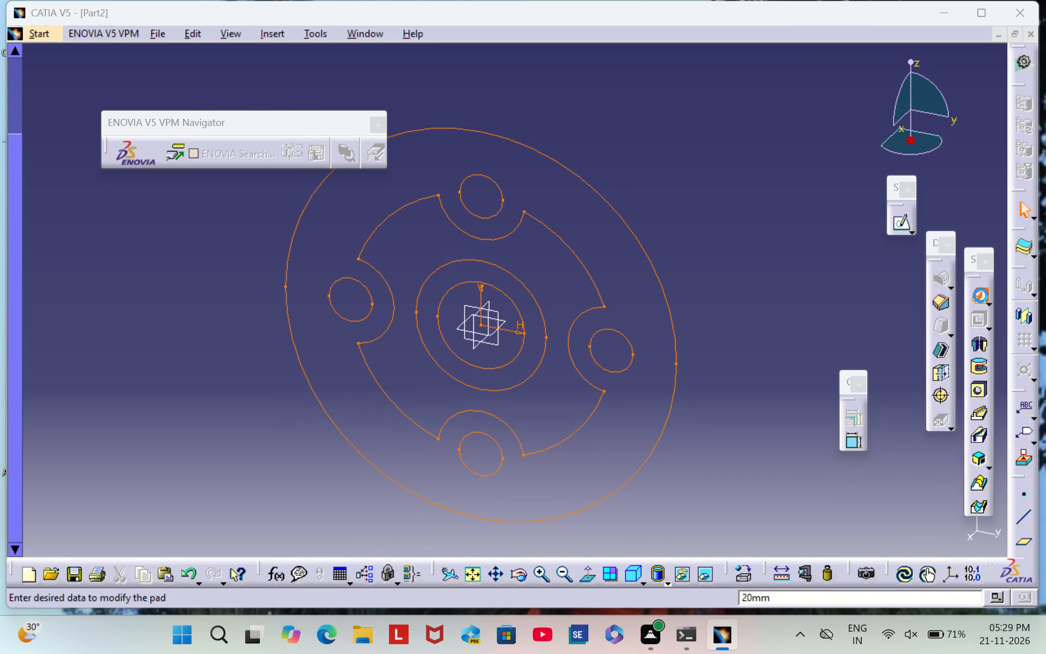
{"action": "left_click", "coordinate": [854, 455]}
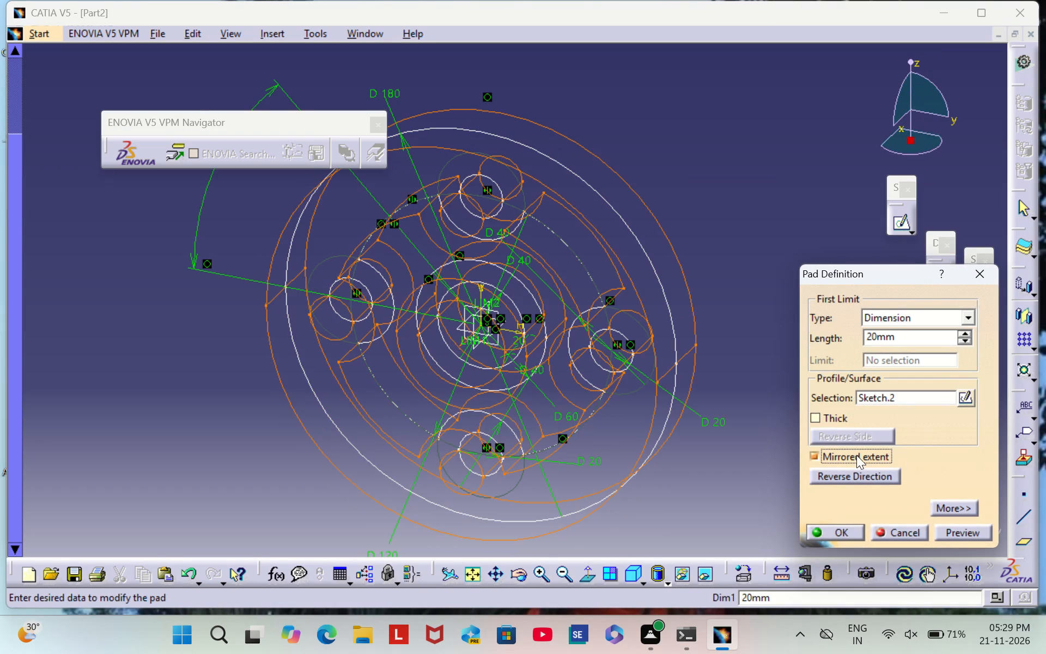
{"action": "left_click", "coordinate": [836, 529]}
{"action": "left_click", "coordinate": [751, 238]}
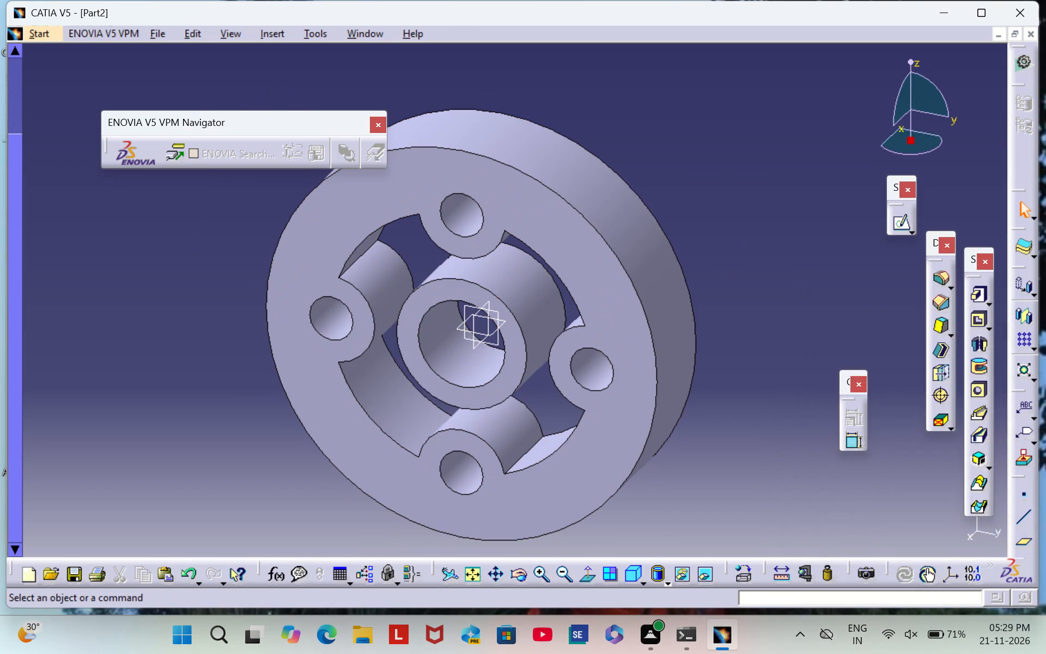
Examine the padded flange from several angles, finishing with a near-frontal view of its holes and central hub.
{"action": "scroll", "coordinate": [141, 523], "scroll_direction": "down", "scroll_amount": 1}
{"action": "middle_click_drag", "start_coordinate": [142, 520], "coordinate": [605, 361]}
{"action": "right_click_drag", "start_coordinate": [145, 517], "coordinate": [605, 361]}
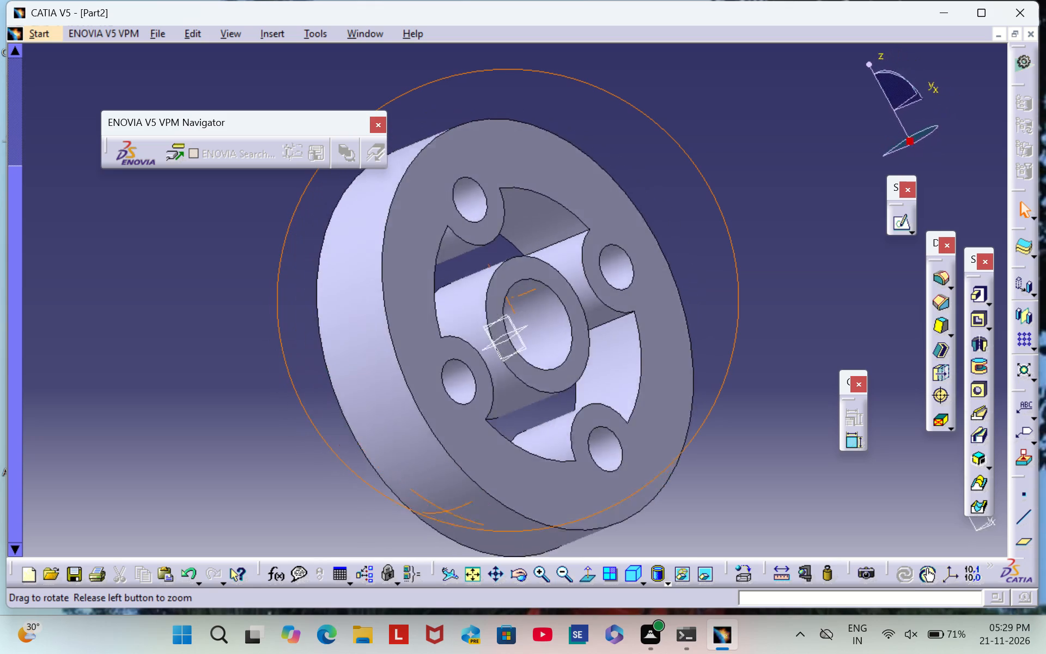
{"action": "middle_click_drag", "start_coordinate": [605, 361], "coordinate": [496, 345]}
{"action": "right_click_drag", "start_coordinate": [605, 361], "coordinate": [496, 345]}
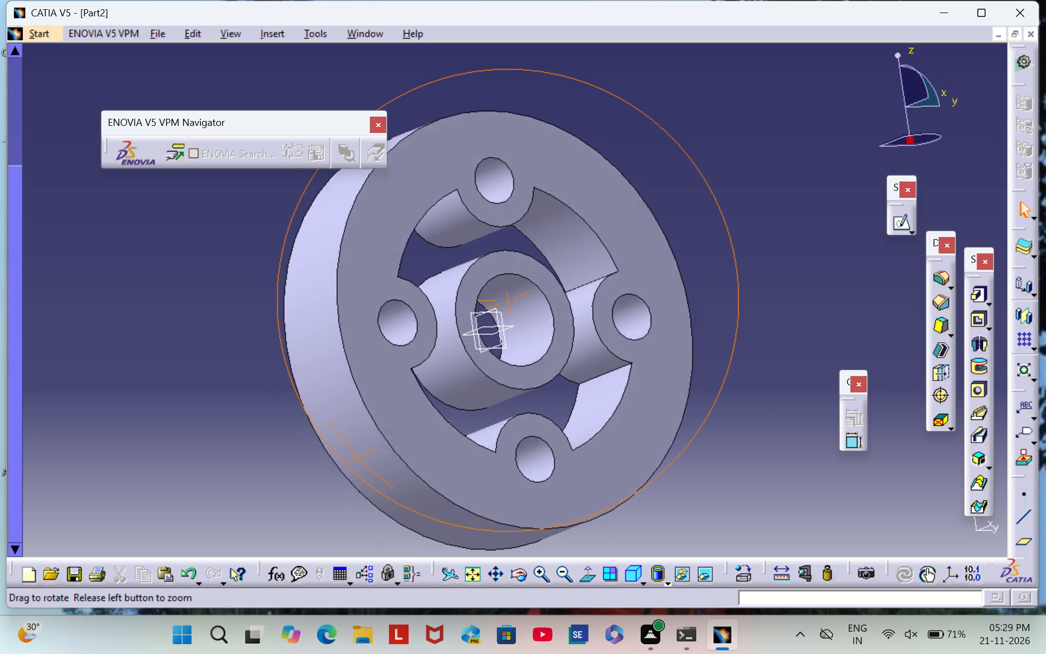
{"action": "right_click_drag", "start_coordinate": [496, 345], "coordinate": [364, 405]}
{"action": "middle_click_drag", "start_coordinate": [496, 345], "coordinate": [364, 405]}
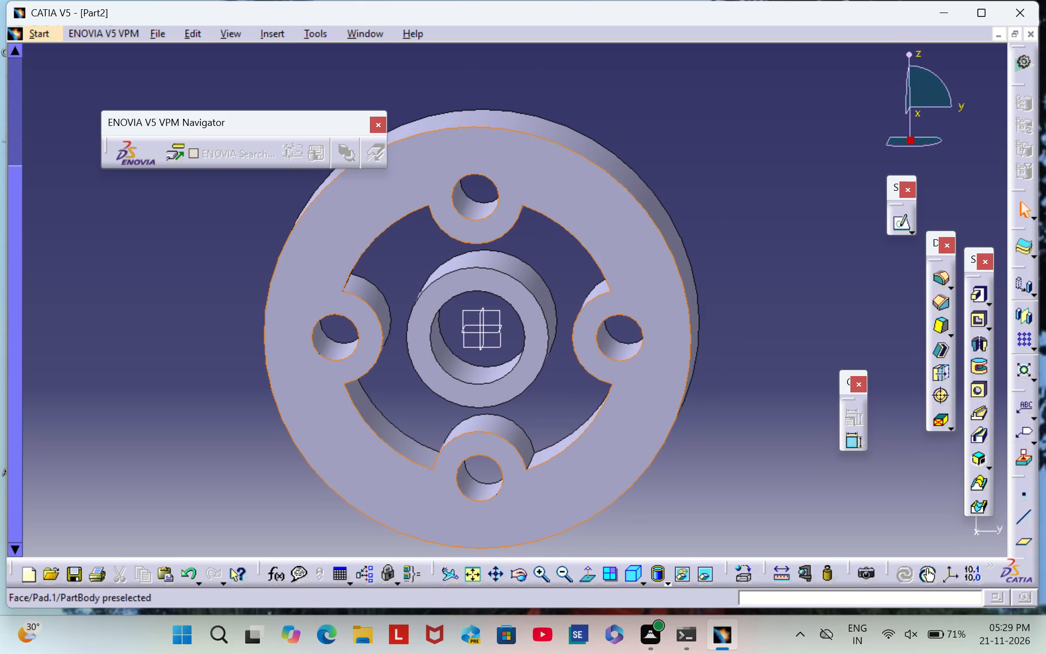
{"action": "key", "text": "ctrl+z"}
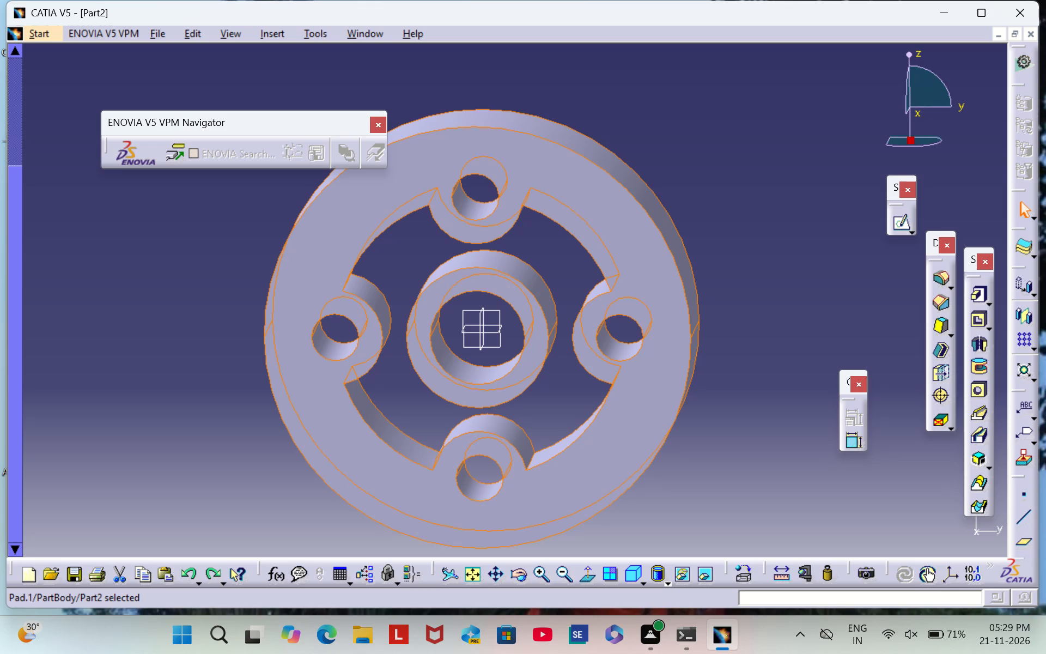
{"action": "left_click", "coordinate": [764, 343]}
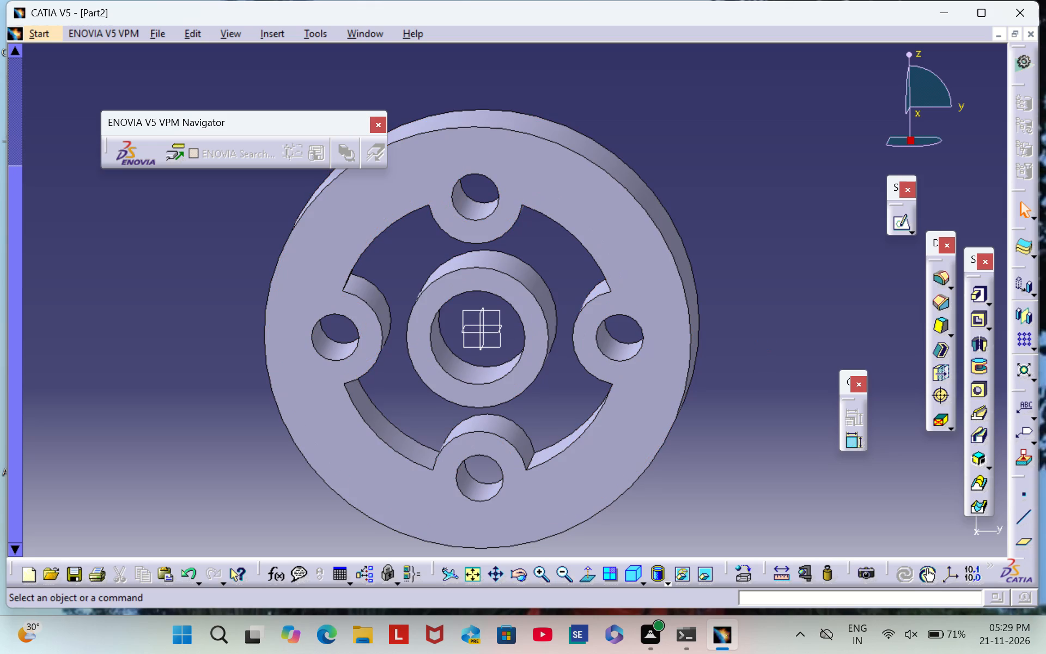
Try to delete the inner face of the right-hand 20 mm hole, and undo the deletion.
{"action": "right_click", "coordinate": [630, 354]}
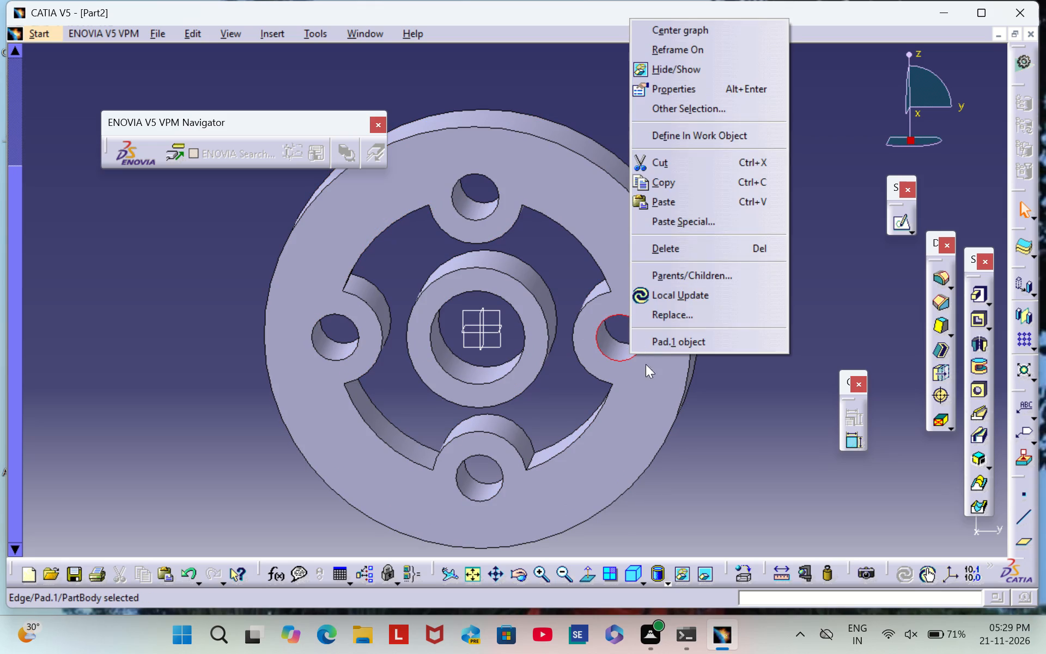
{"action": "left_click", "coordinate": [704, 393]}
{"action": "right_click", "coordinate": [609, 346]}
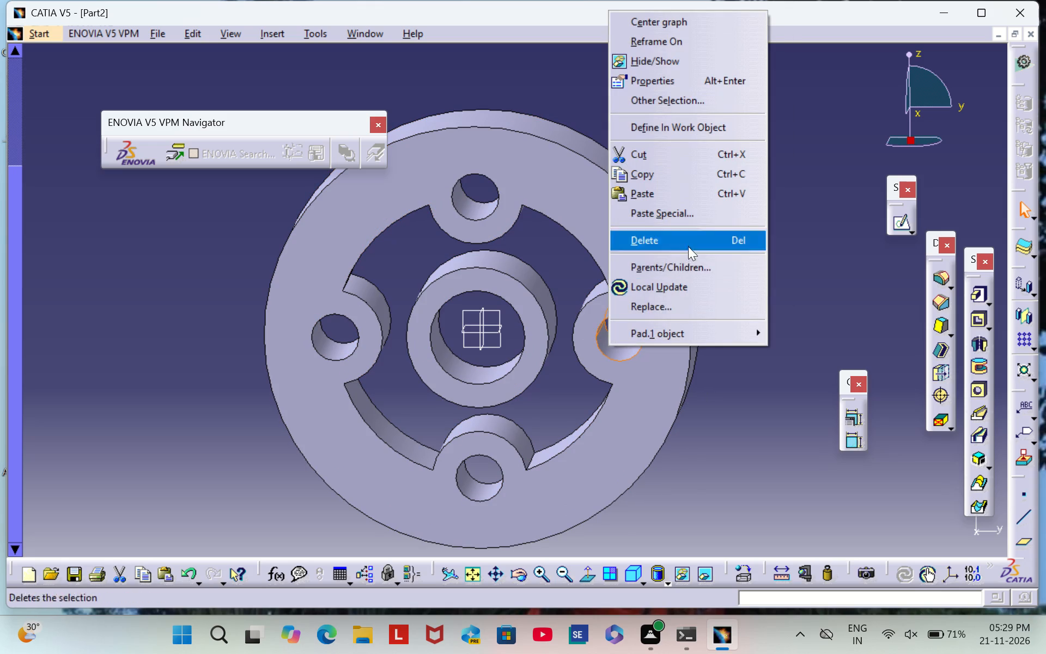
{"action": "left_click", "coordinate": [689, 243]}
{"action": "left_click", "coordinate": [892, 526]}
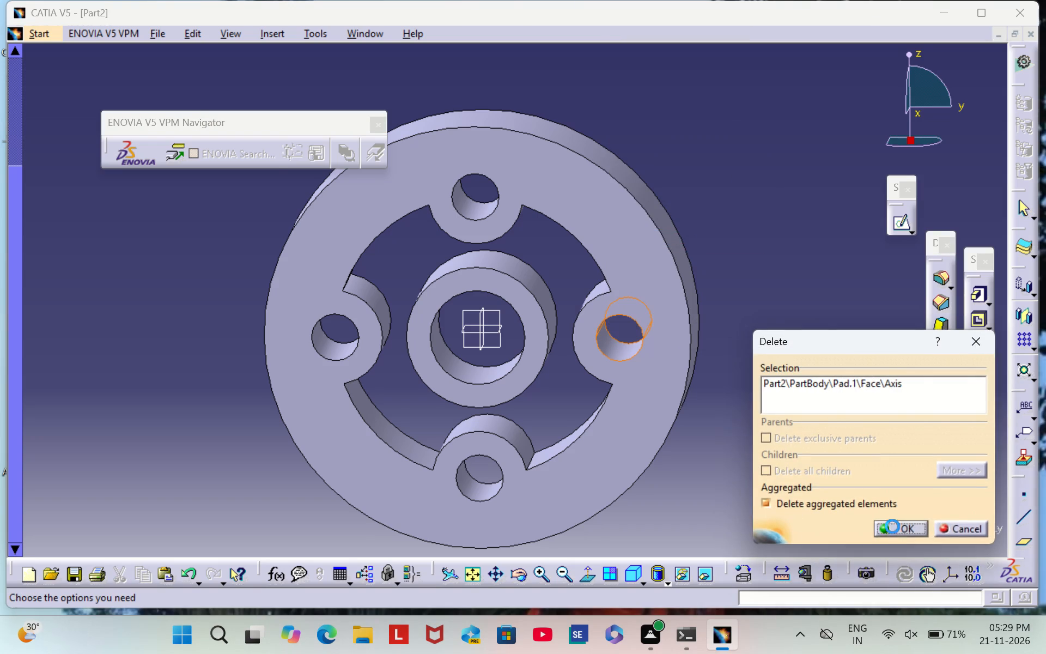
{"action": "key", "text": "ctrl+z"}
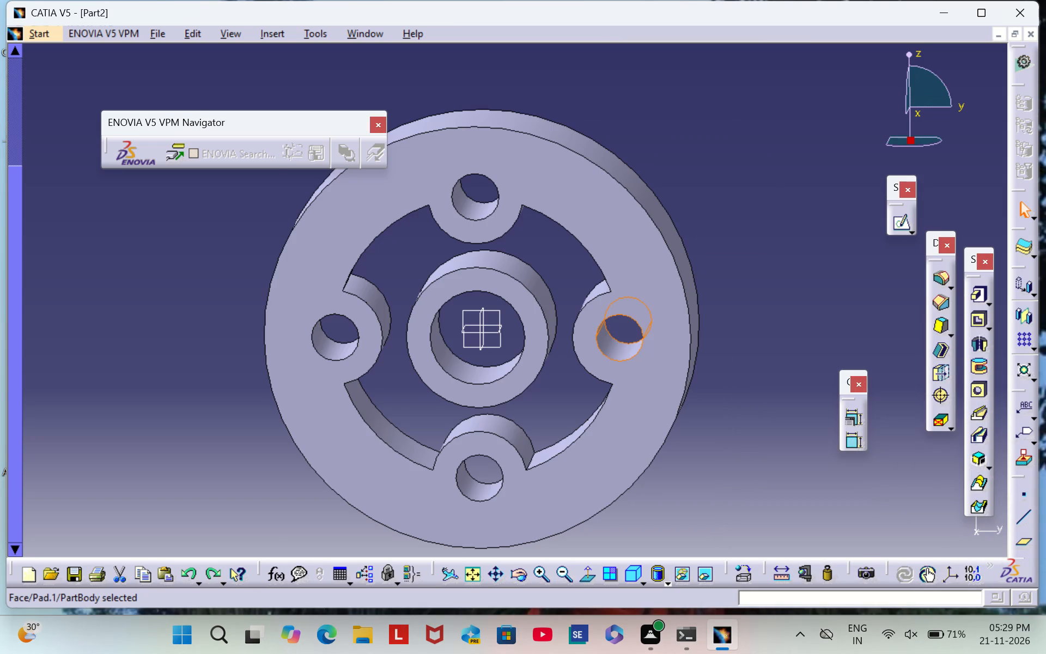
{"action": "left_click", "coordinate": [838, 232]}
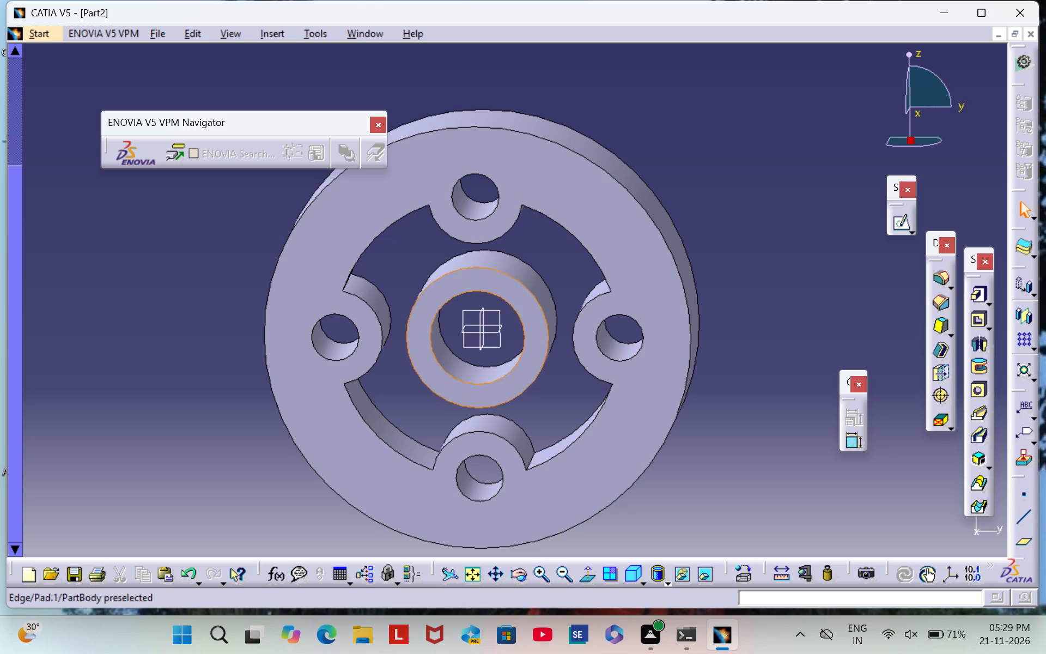
Open a new sketch on the hub's front face and draw a diagonal axis through the origin at about 38° to horizontal.
{"action": "left_click", "coordinate": [531, 356]}
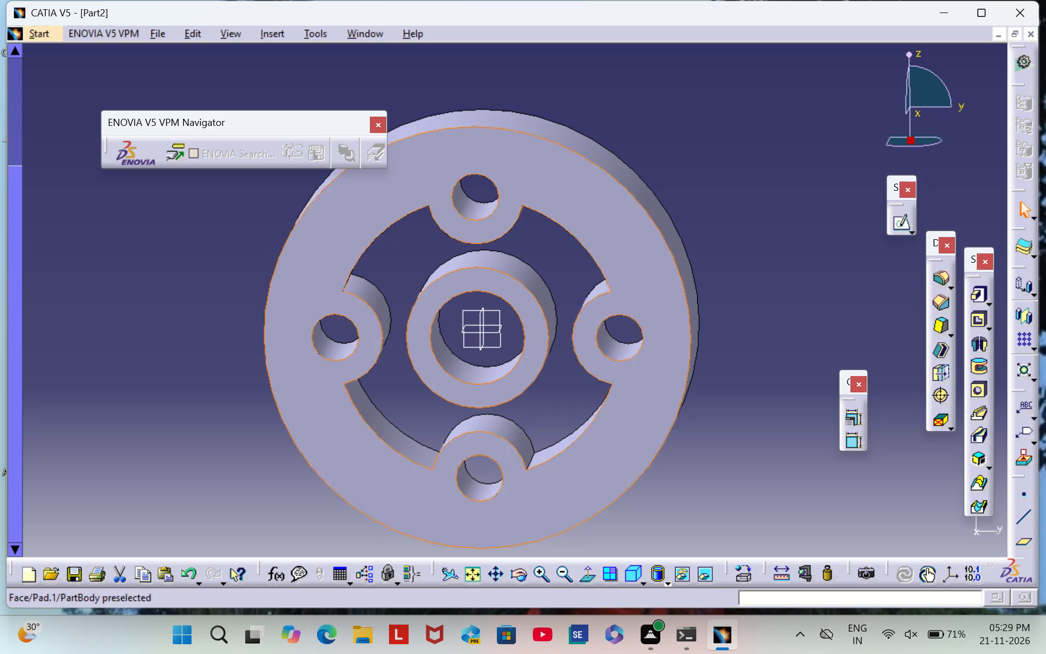
{"action": "left_click", "coordinate": [901, 227]}
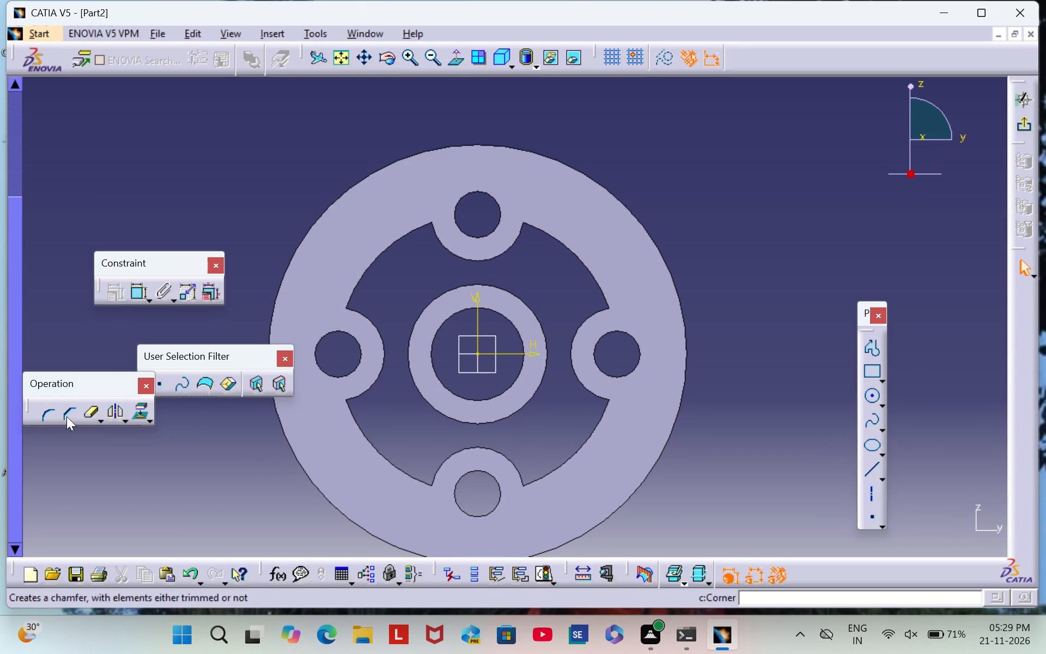
{"action": "left_click", "coordinate": [871, 491]}
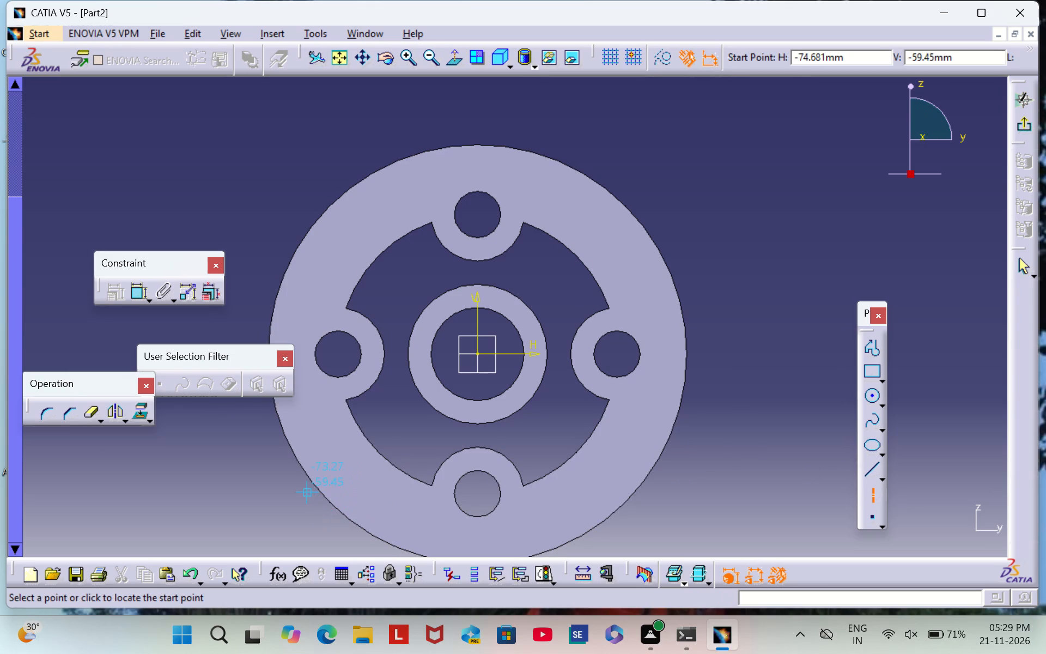
{"action": "left_click", "coordinate": [301, 492]}
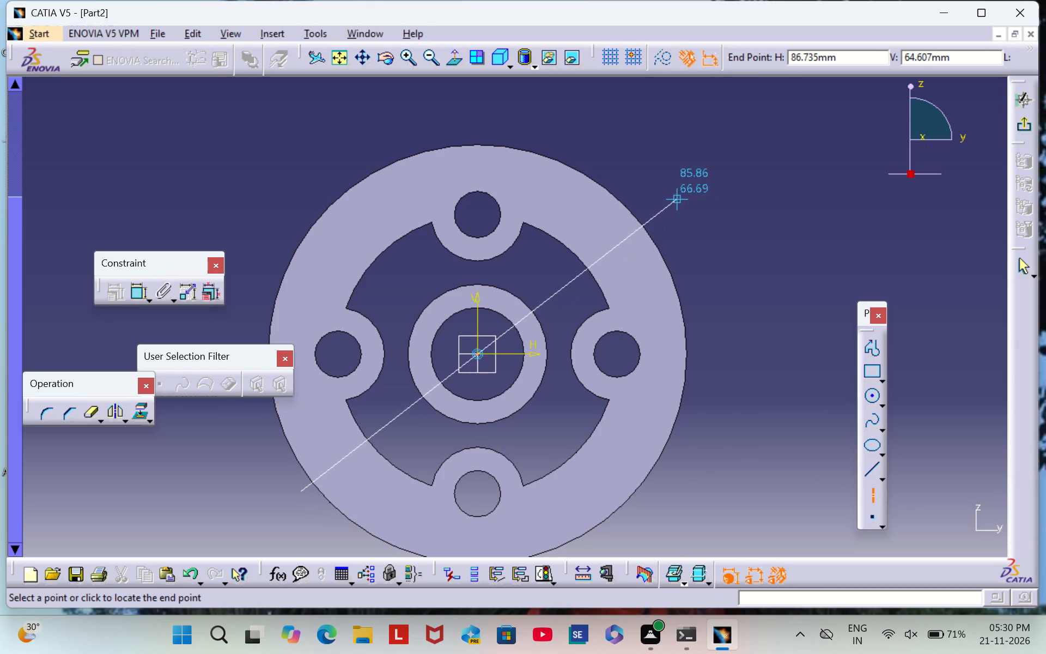
{"action": "left_click", "coordinate": [678, 200]}
{"action": "left_click", "coordinate": [739, 269]}
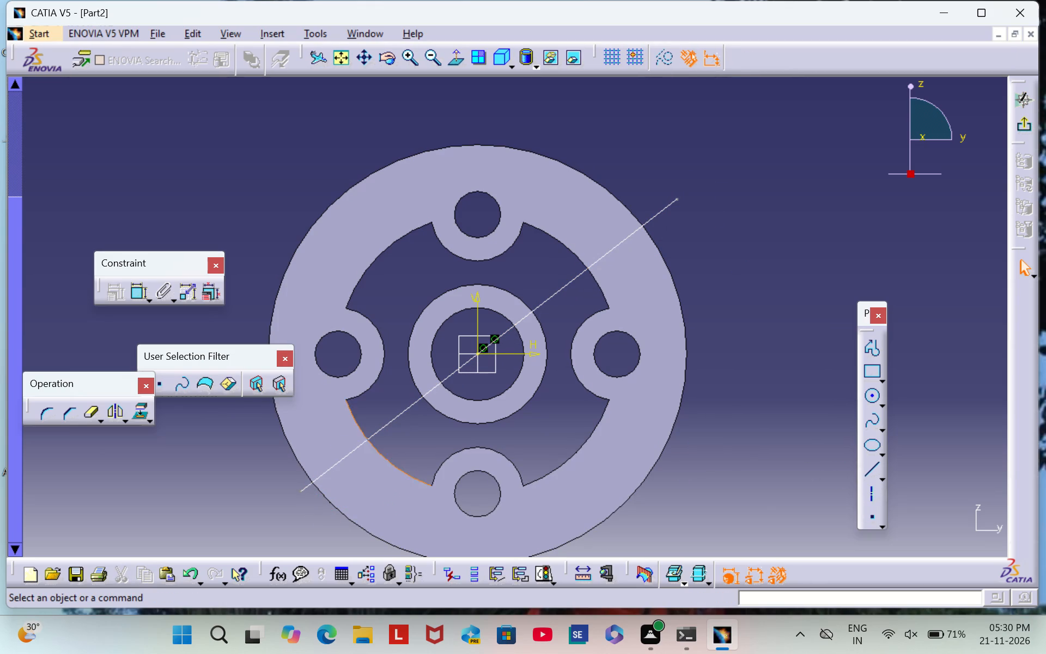
Dimension the angle between the diagonal axis and the horizontal axis, and set it to 45°.
{"action": "double_click", "coordinate": [139, 294]}
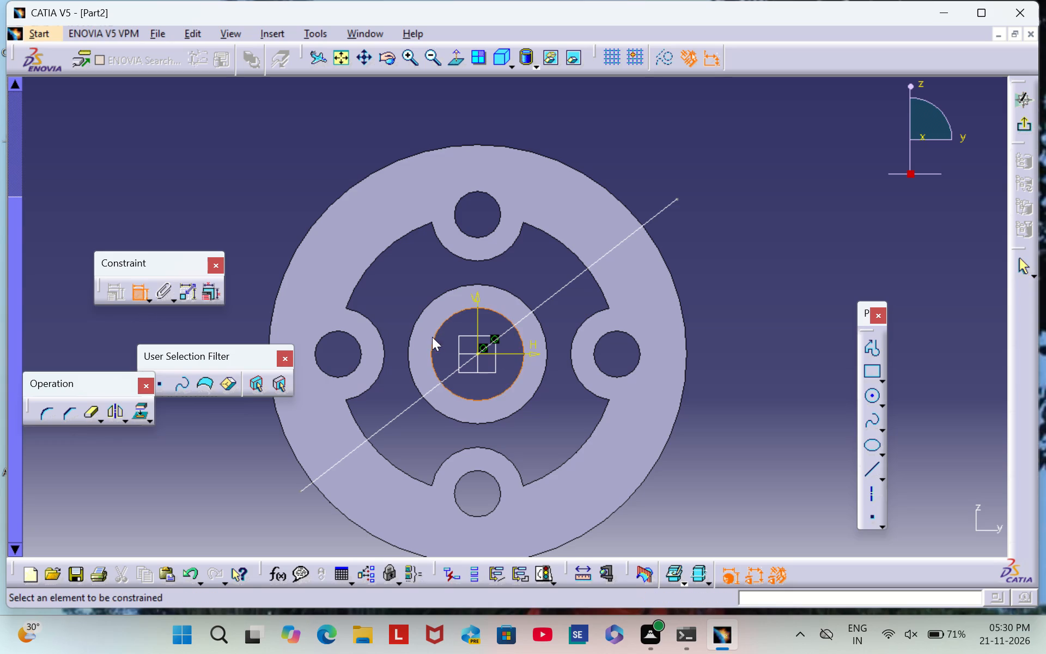
{"action": "left_click", "coordinate": [513, 354]}
{"action": "left_click", "coordinate": [526, 316]}
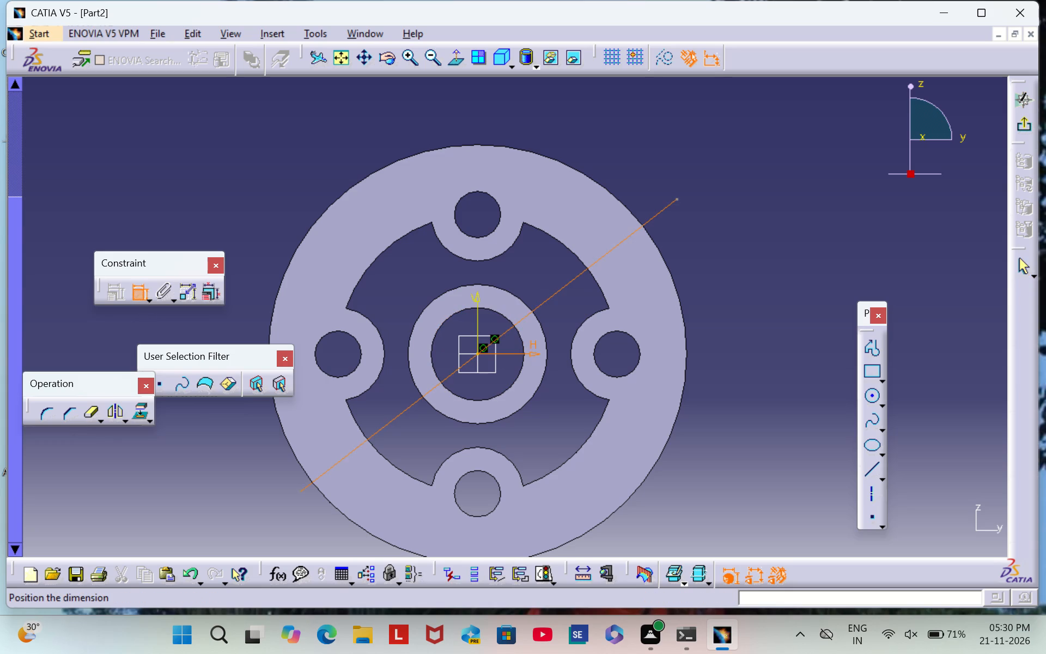
{"action": "left_click", "coordinate": [702, 300]}
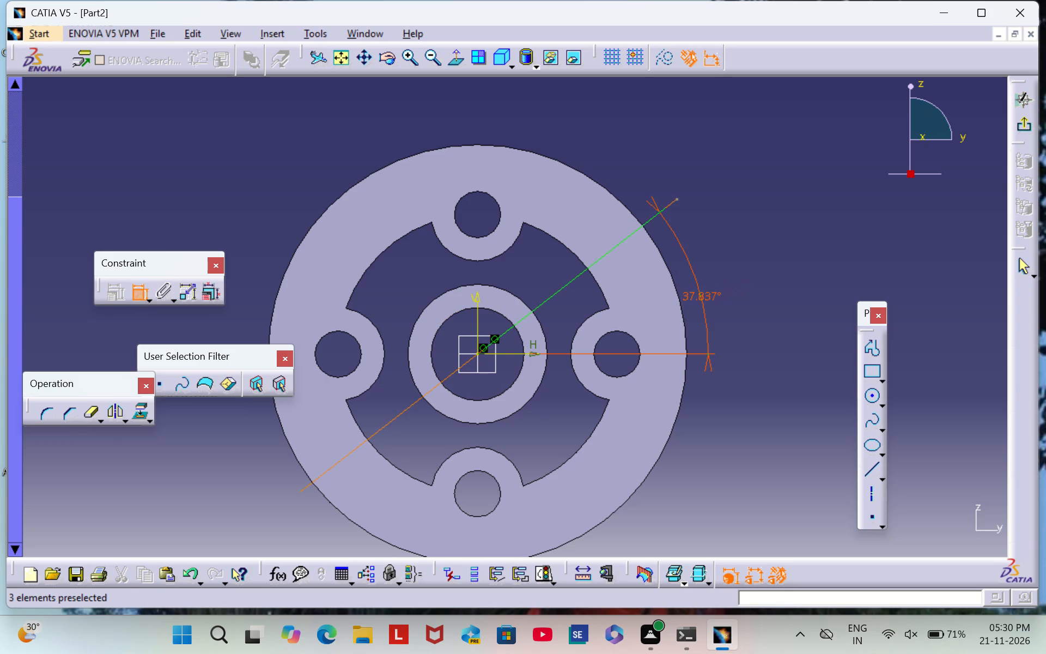
{"action": "double_click", "coordinate": [706, 295]}
{"action": "key", "text": "BackSpace"}
{"action": "type", "text": "45"}
{"action": "key", "text": "Return"}
{"action": "left_click", "coordinate": [782, 215]}
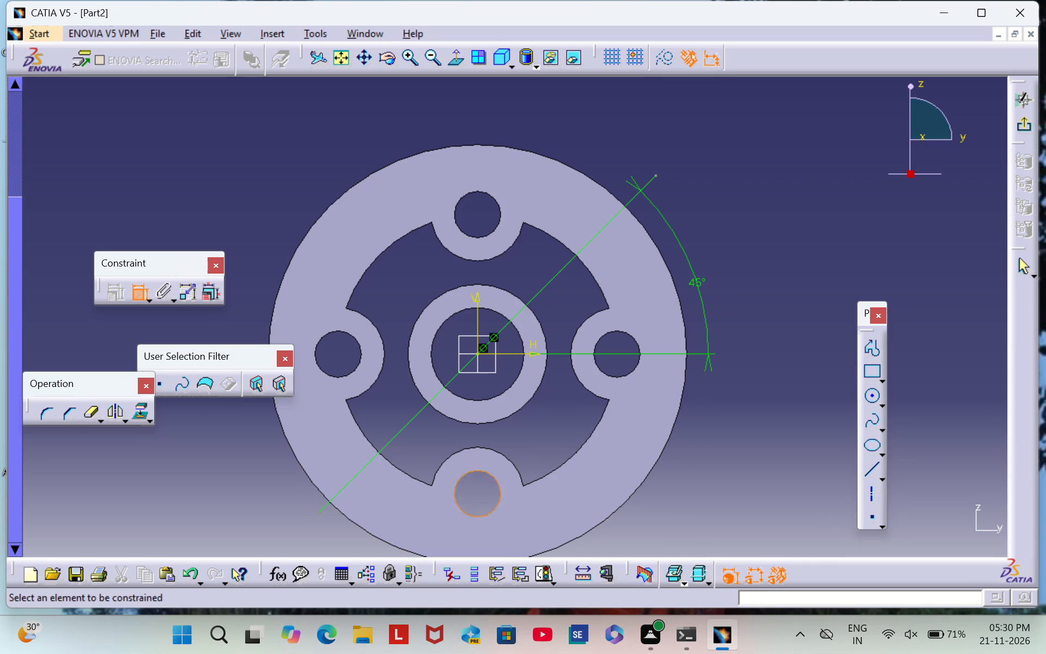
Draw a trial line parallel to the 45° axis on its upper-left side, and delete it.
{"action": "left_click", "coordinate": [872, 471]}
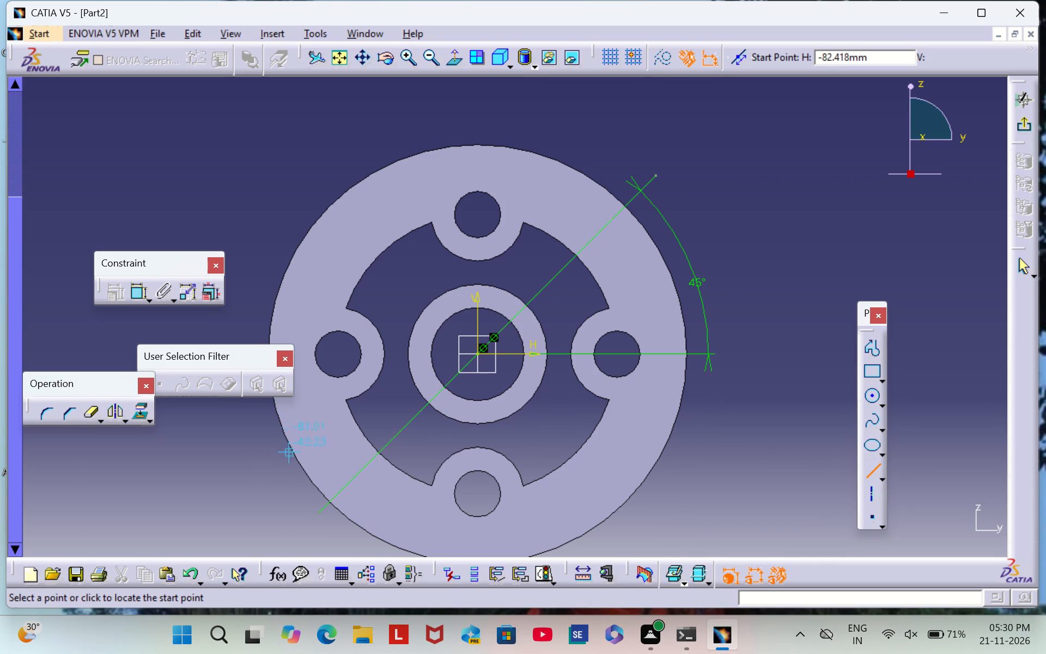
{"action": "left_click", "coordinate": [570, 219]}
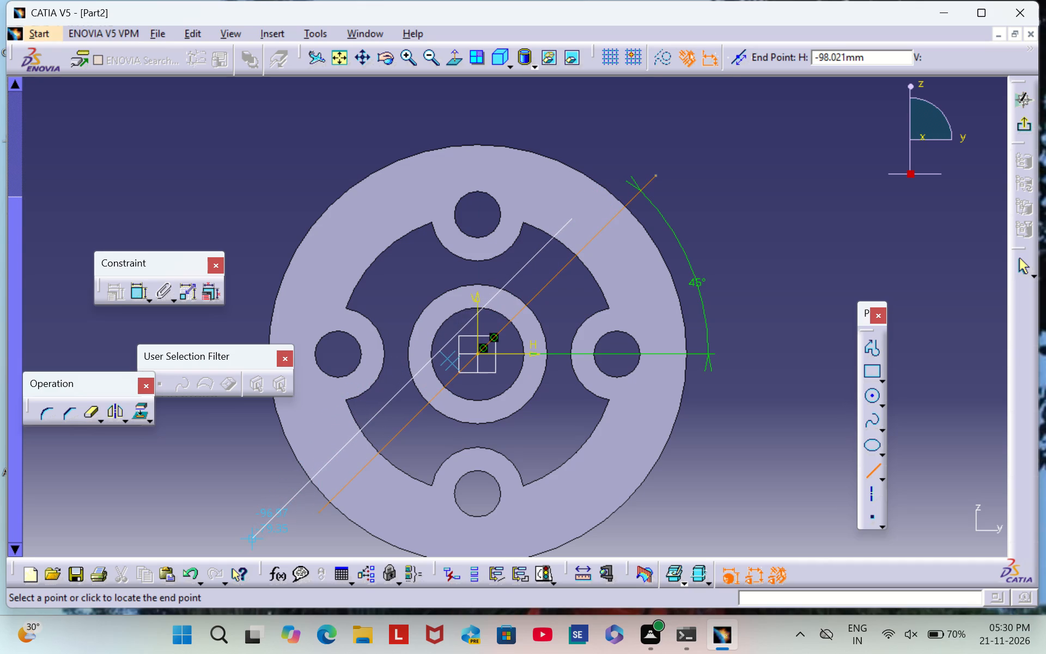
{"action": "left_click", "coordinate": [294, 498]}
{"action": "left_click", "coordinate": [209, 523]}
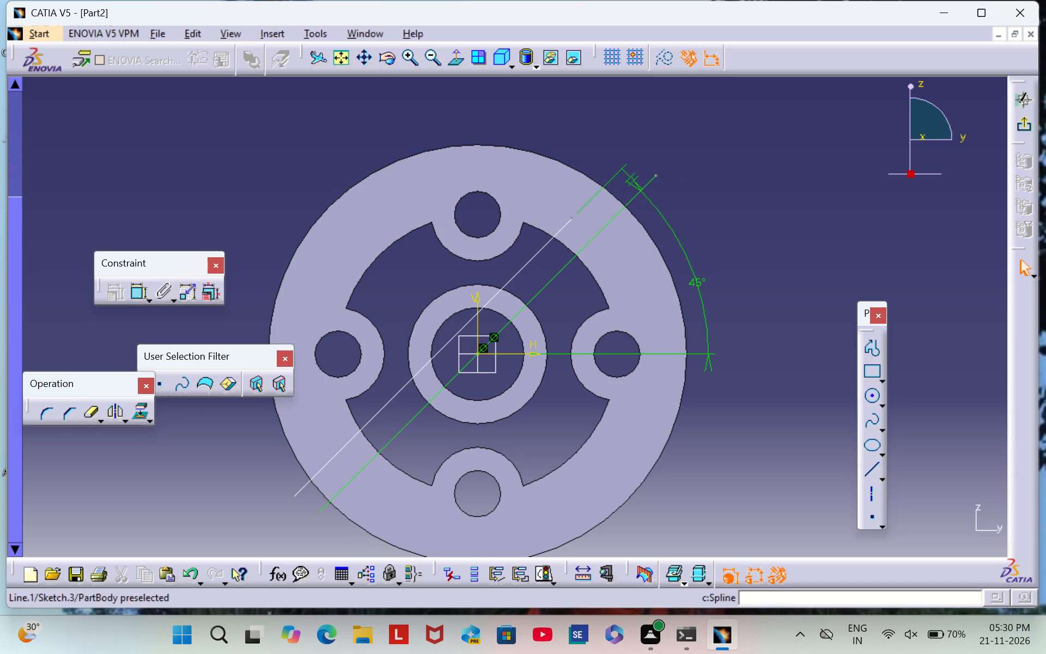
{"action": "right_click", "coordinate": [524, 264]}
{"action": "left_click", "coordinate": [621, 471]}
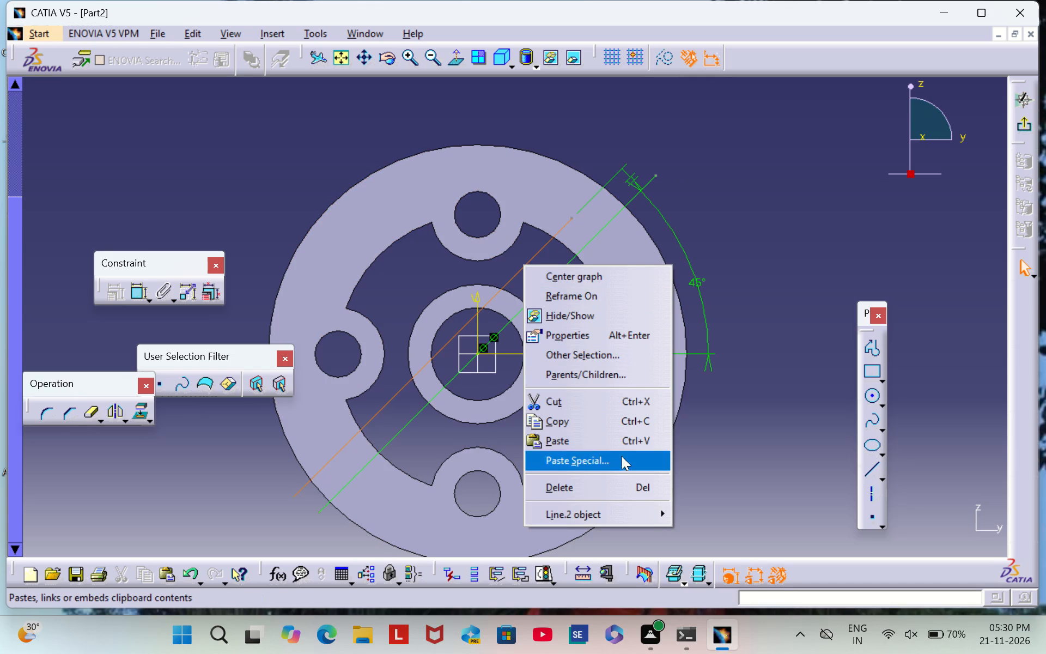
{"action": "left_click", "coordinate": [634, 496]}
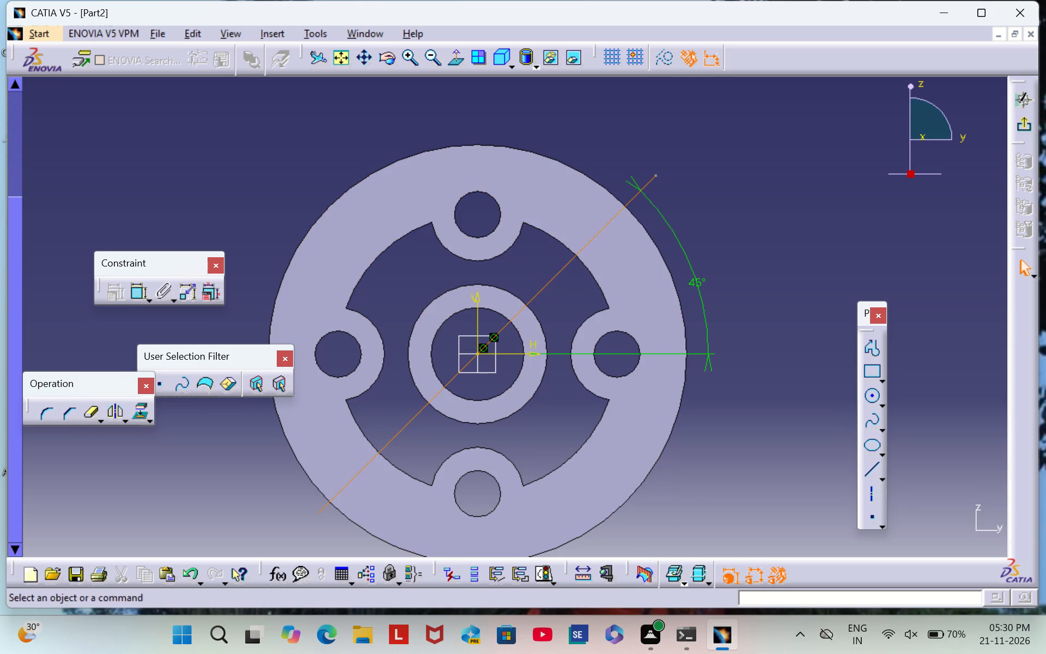
Delete the 45° diagonal axis from the sketch.
{"action": "right_click", "coordinate": [538, 290]}
{"action": "left_click", "coordinate": [625, 518]}
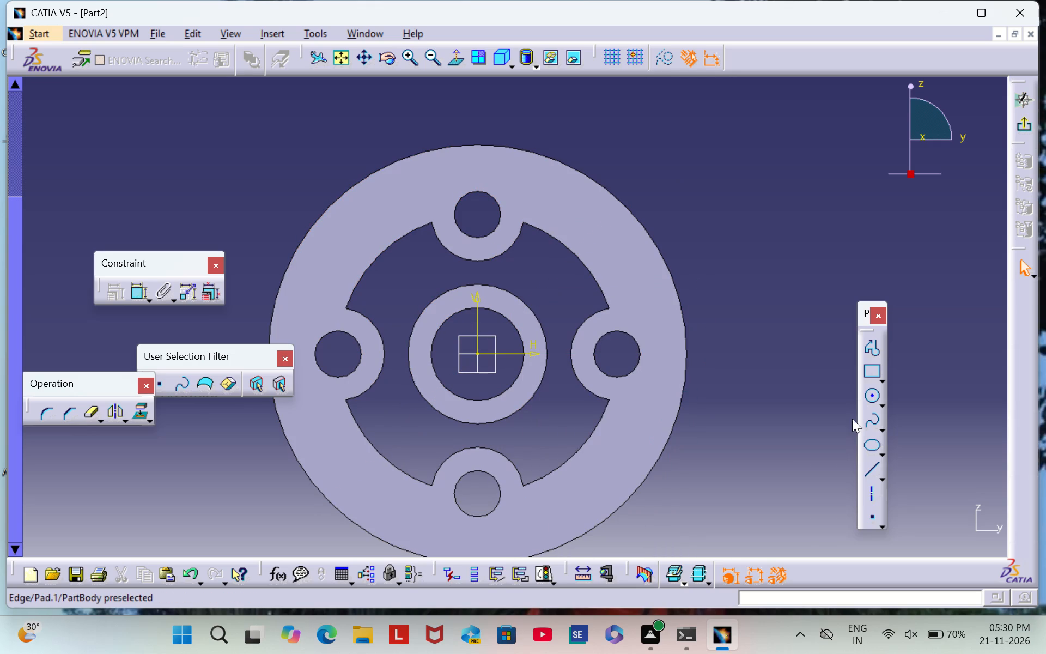
Project the hub's outer circular edge and the rim's four inner arc edges onto the sketch plane.
{"action": "double_click", "coordinate": [142, 412]}
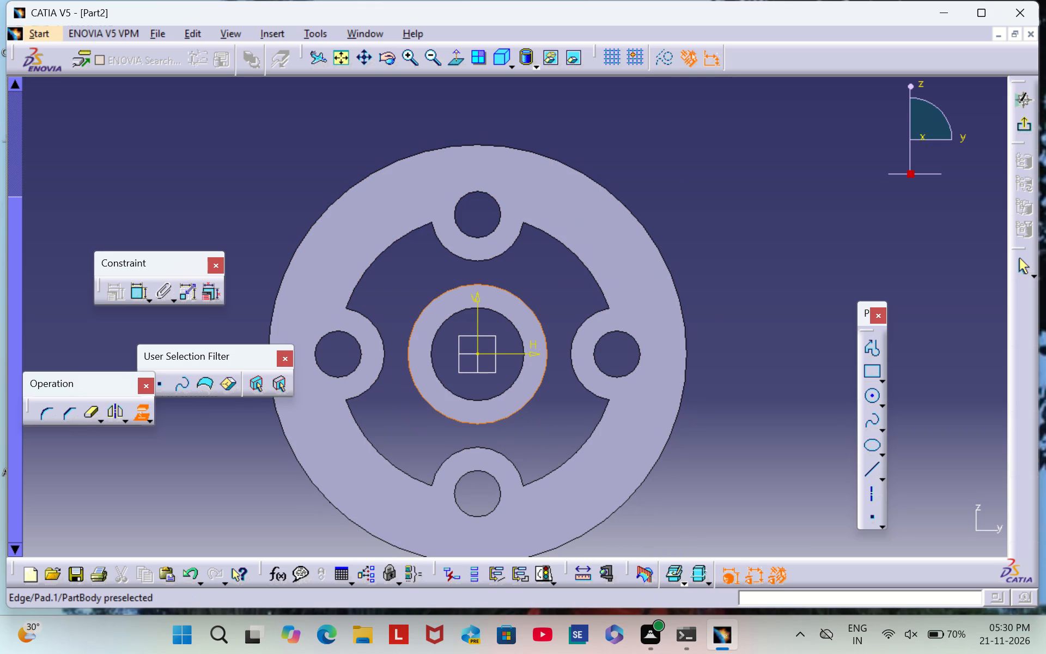
{"action": "left_click", "coordinate": [515, 410]}
{"action": "left_click", "coordinate": [759, 411]}
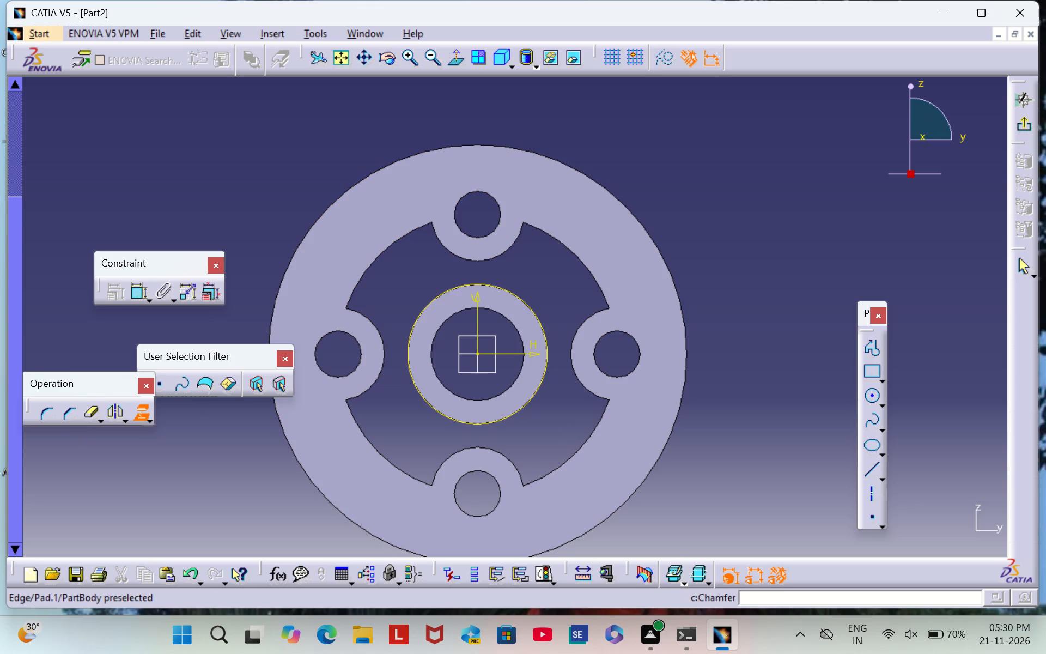
{"action": "left_click", "coordinate": [561, 462]}
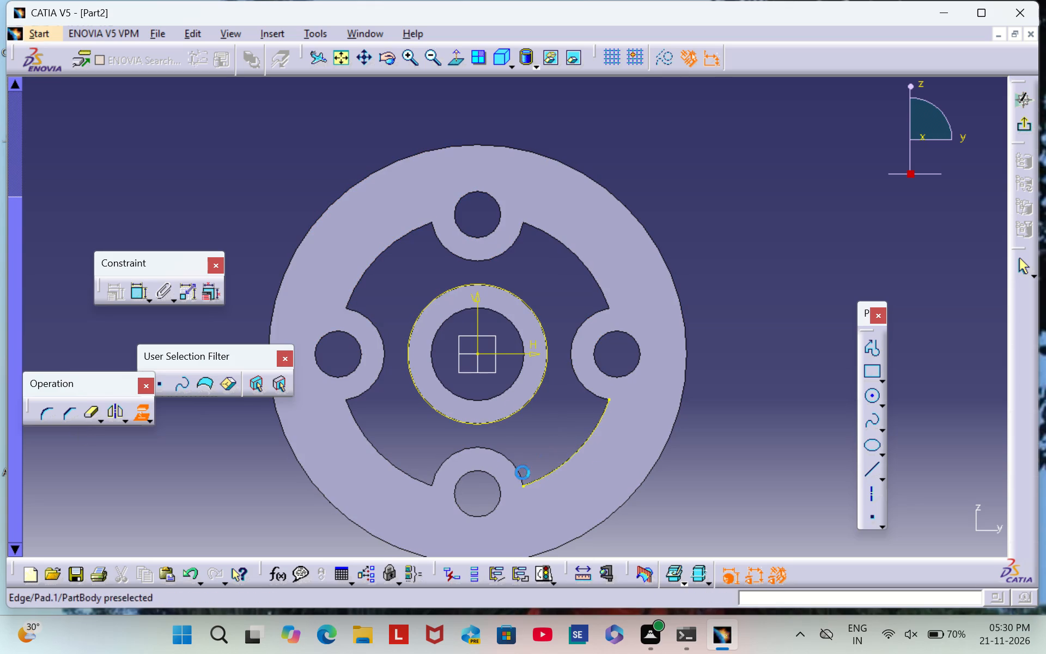
{"action": "left_click", "coordinate": [771, 501]}
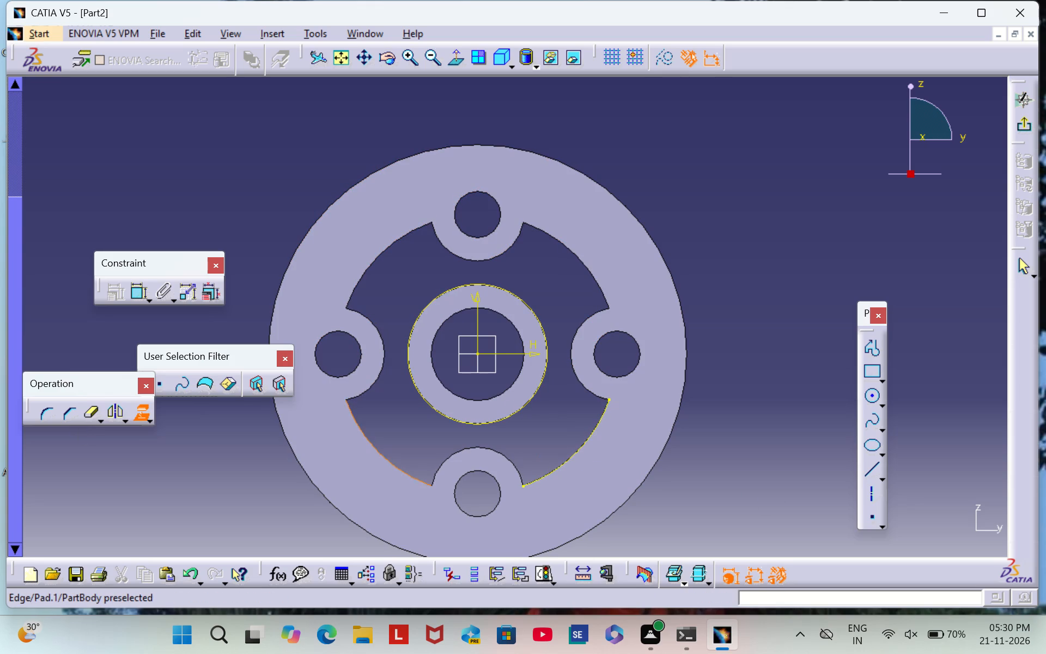
{"action": "left_click", "coordinate": [374, 449]}
{"action": "left_click", "coordinate": [375, 257]}
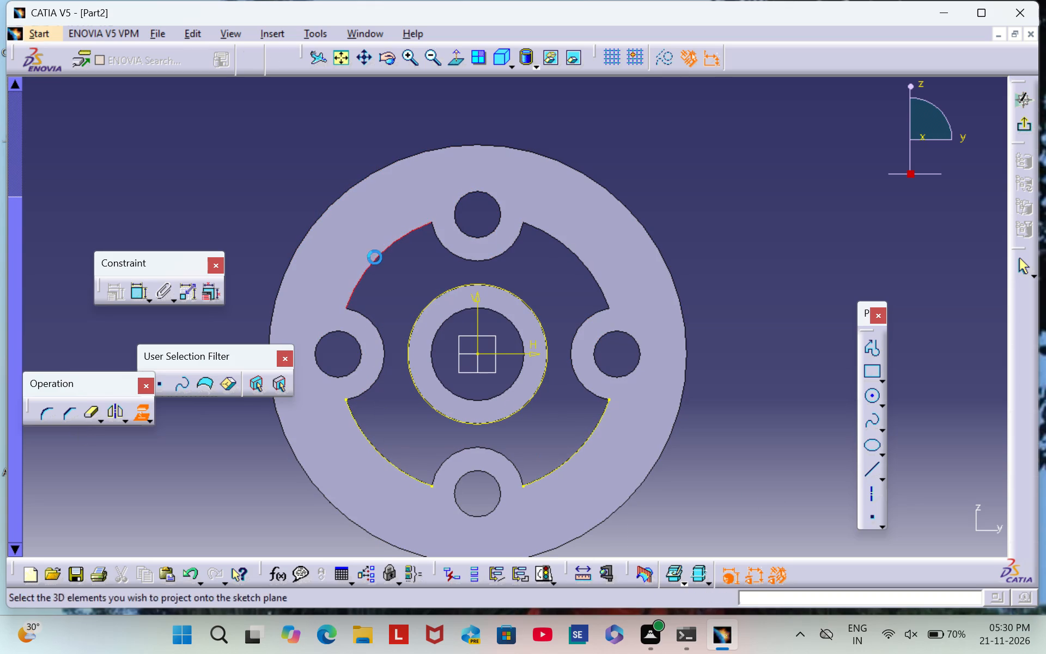
{"action": "left_click", "coordinate": [582, 263]}
{"action": "left_click", "coordinate": [738, 220]}
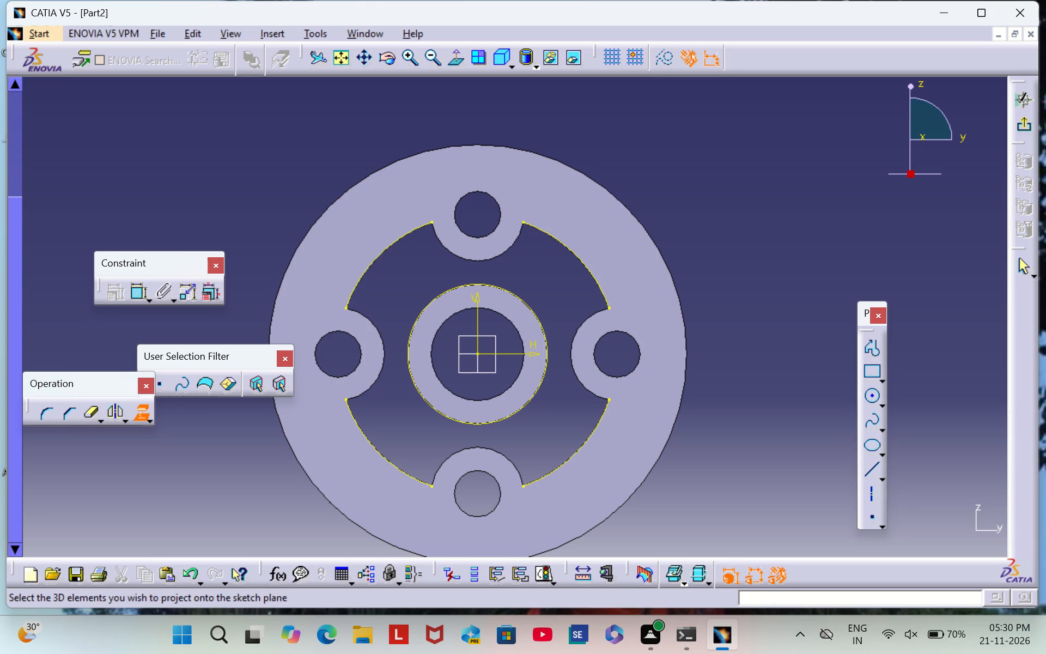
{"action": "left_click", "coordinate": [142, 419]}
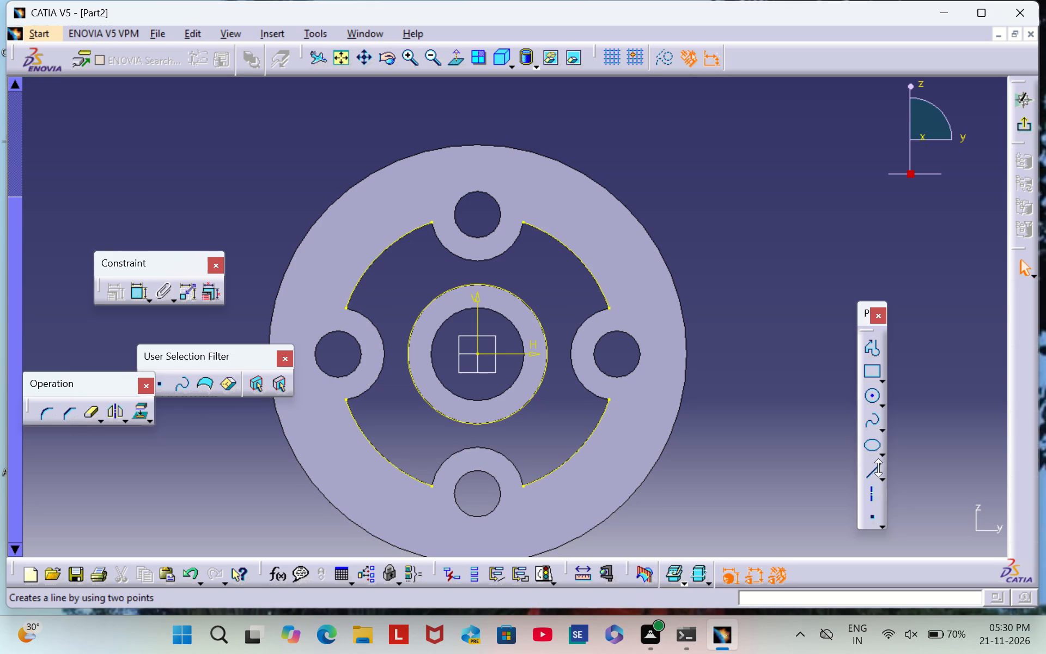
Draw a diagonal axis through the origin across the flange, at about 38° to the horizontal axis.
{"action": "left_click", "coordinate": [869, 491]}
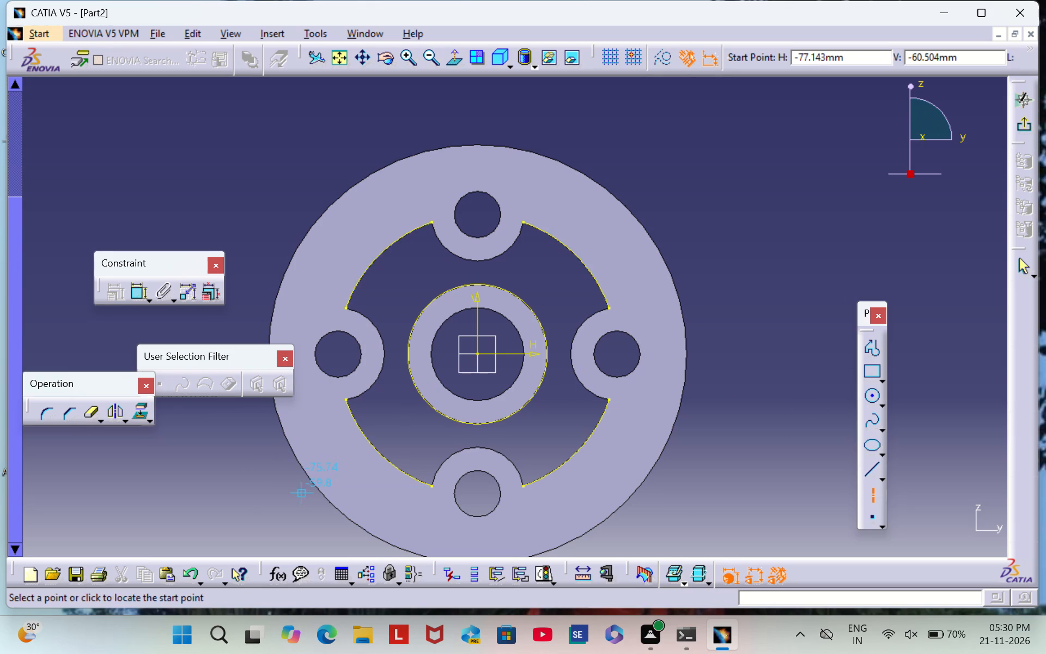
{"action": "left_click", "coordinate": [298, 495]}
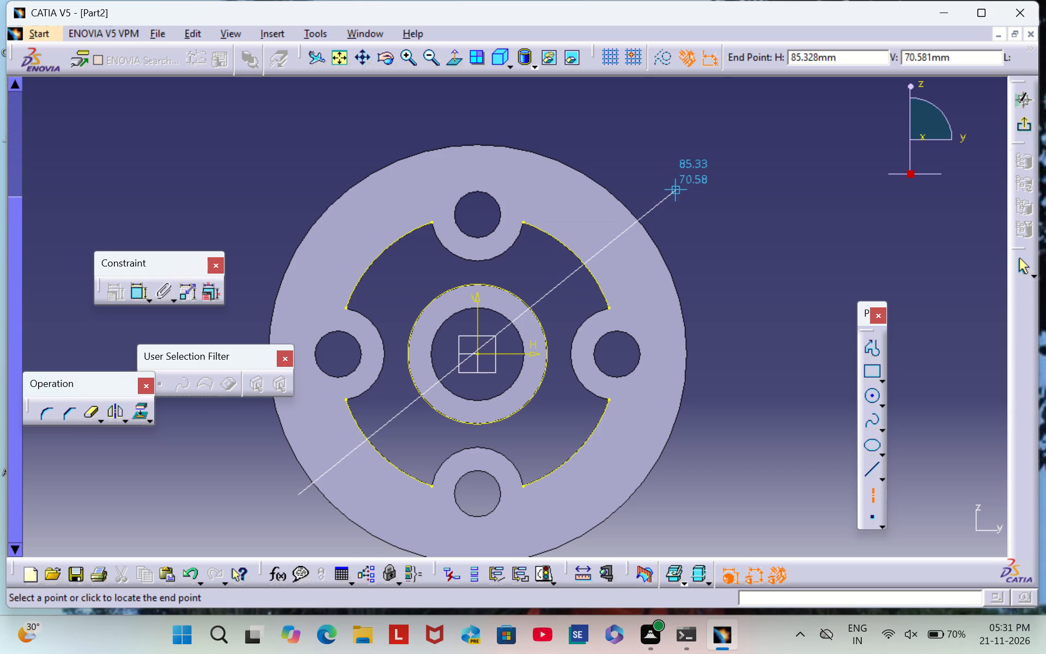
{"action": "left_click", "coordinate": [667, 202]}
{"action": "left_click", "coordinate": [729, 269]}
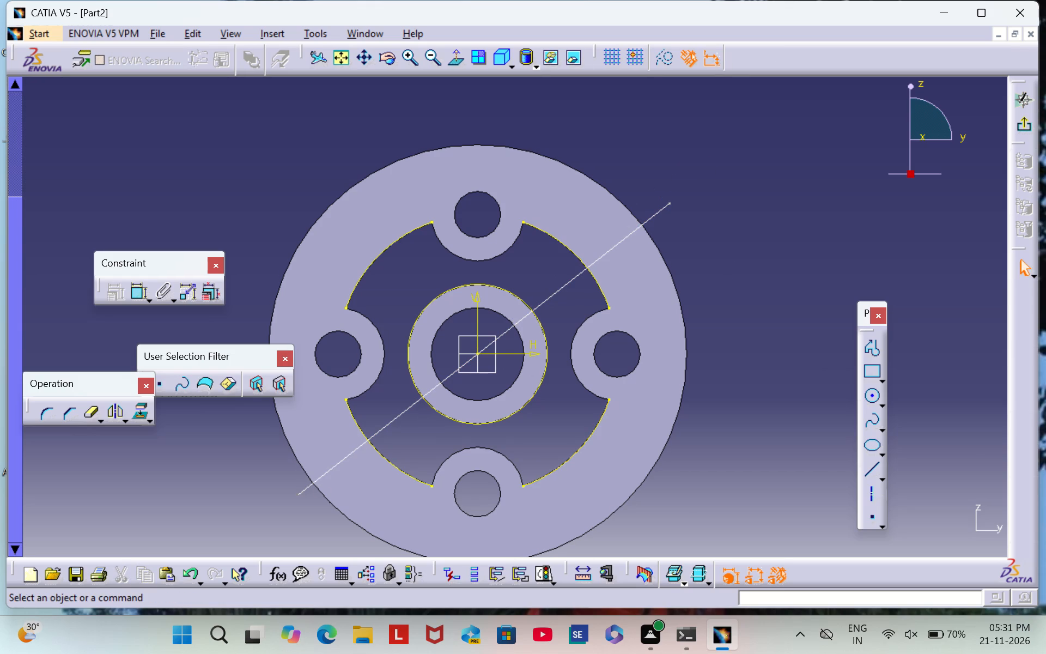
Dimension the angle between the diagonal axis and the horizontal axis, and set it to 45°.
{"action": "double_click", "coordinate": [129, 292]}
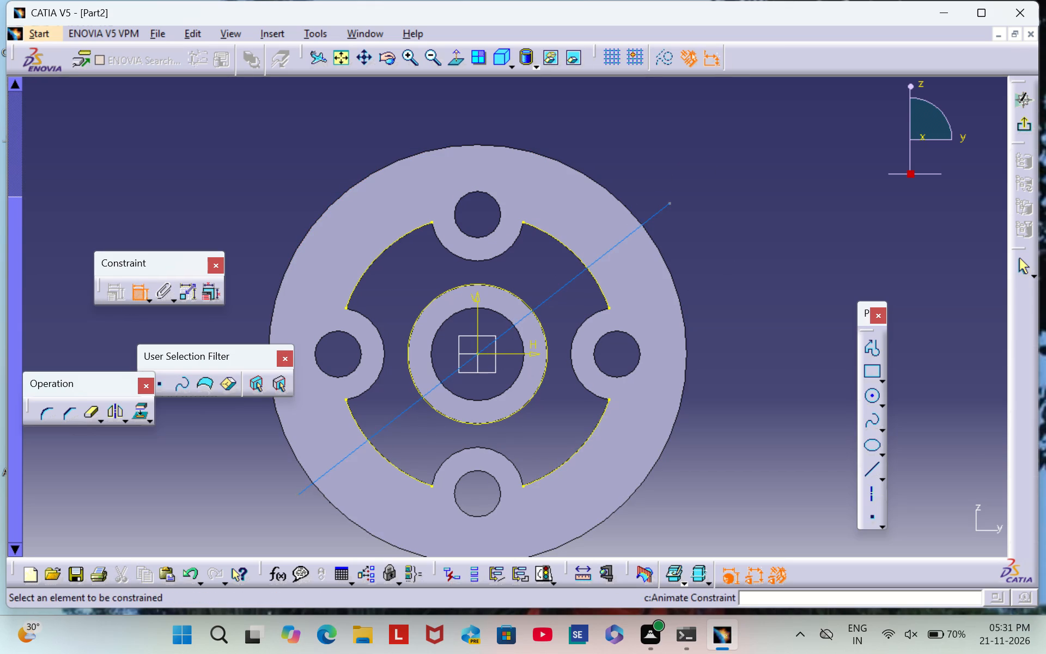
{"action": "left_click", "coordinate": [525, 315]}
{"action": "left_click", "coordinate": [530, 354]}
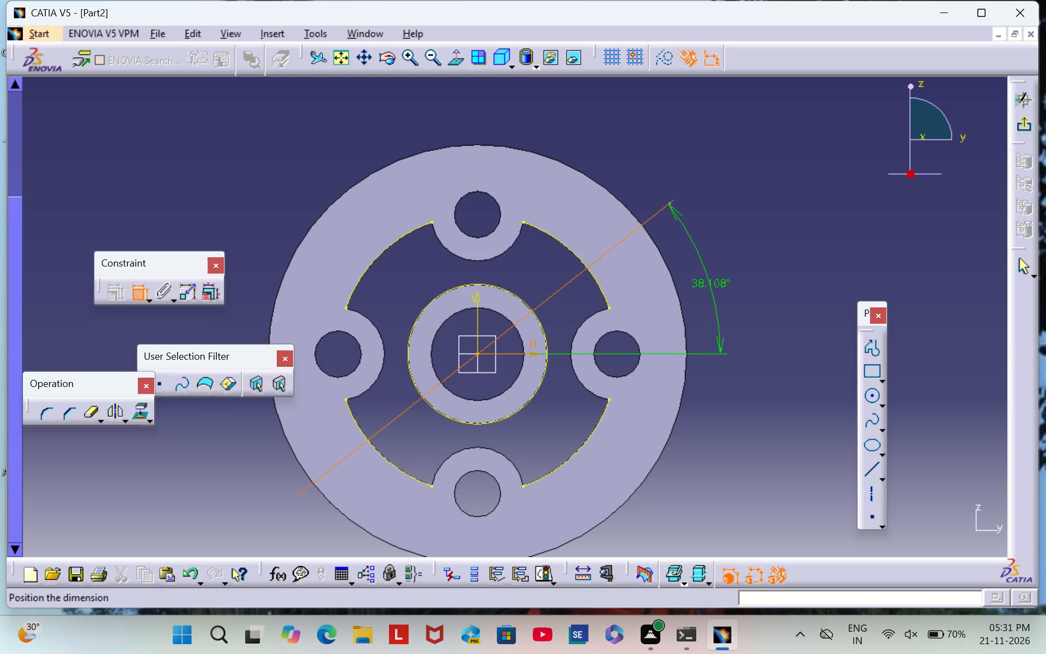
{"action": "left_click", "coordinate": [711, 276]}
{"action": "double_click", "coordinate": [704, 276]}
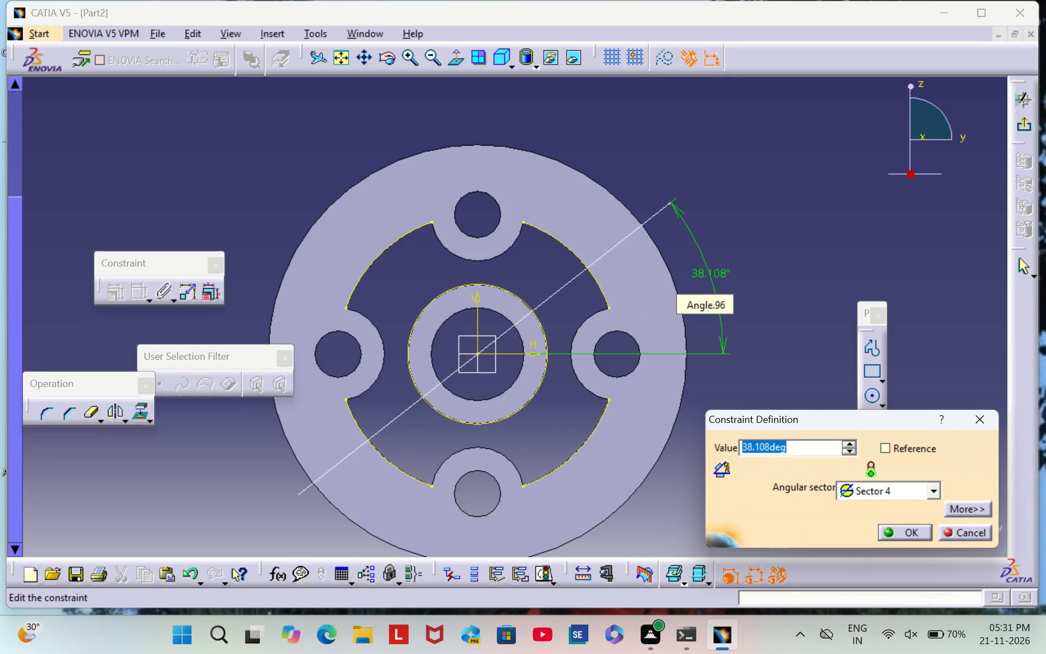
{"action": "key", "text": "BackSpace"}
{"action": "type", "text": "45"}
{"action": "key", "text": "Return"}
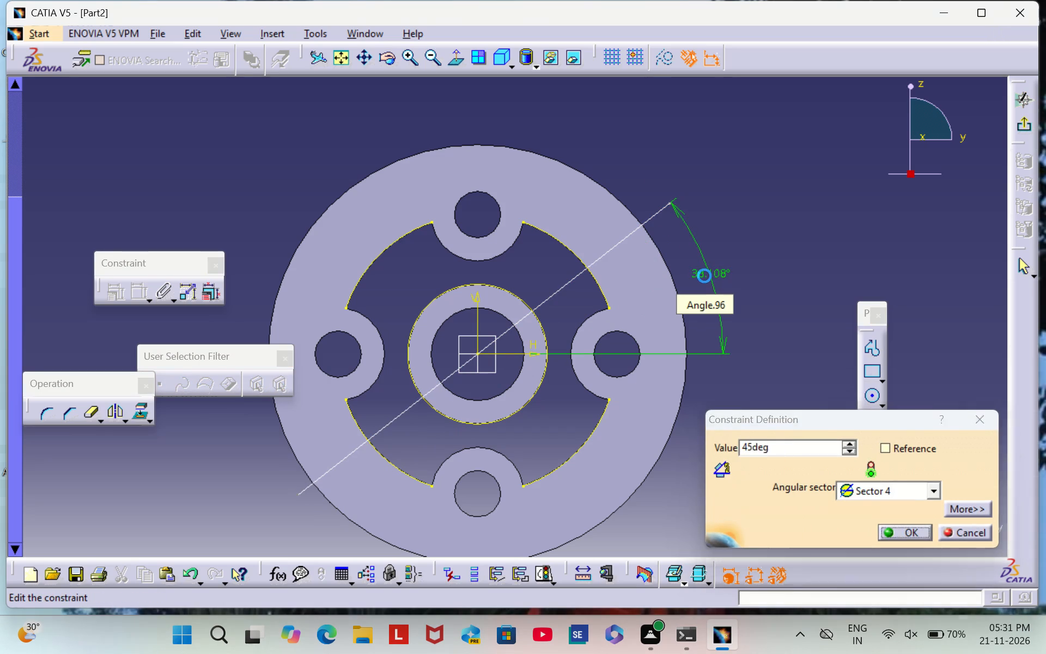
{"action": "left_click", "coordinate": [784, 292]}
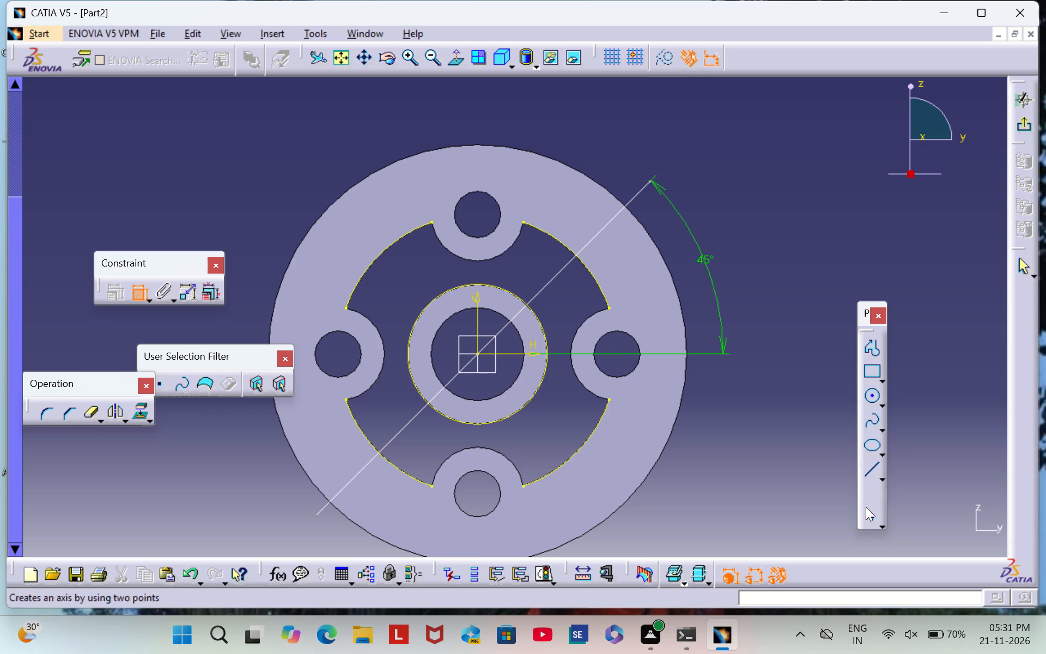
Draw a line from the projected hub circle toward the rim, on the 45° axis's upper-left side, and delete its parallelism constraint.
{"action": "left_click", "coordinate": [870, 475]}
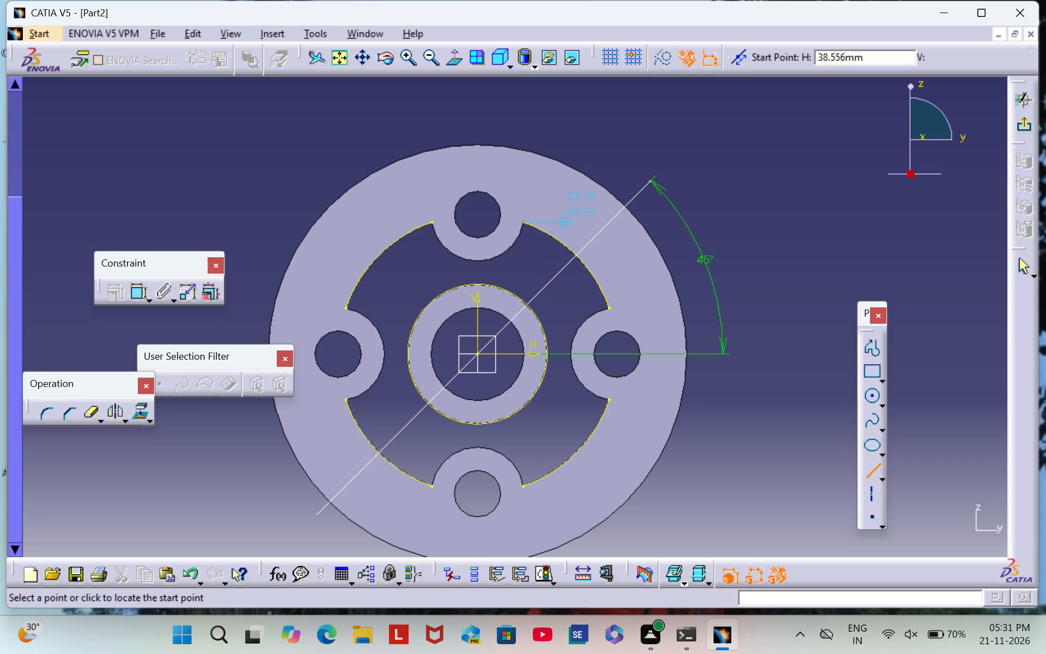
{"action": "left_click", "coordinate": [508, 292]}
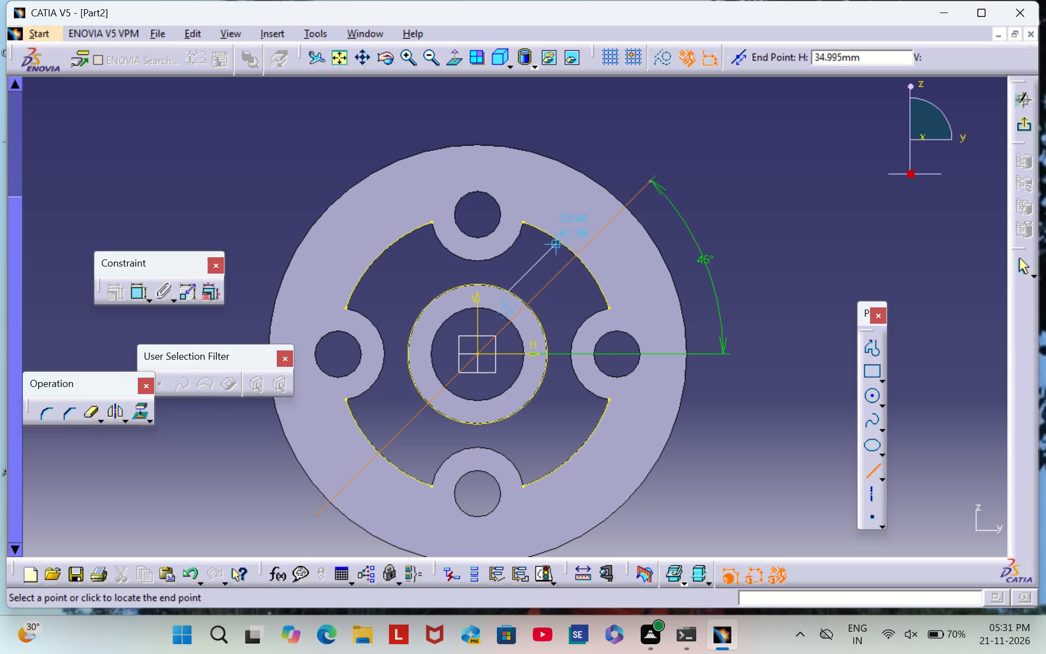
{"action": "left_click", "coordinate": [565, 235]}
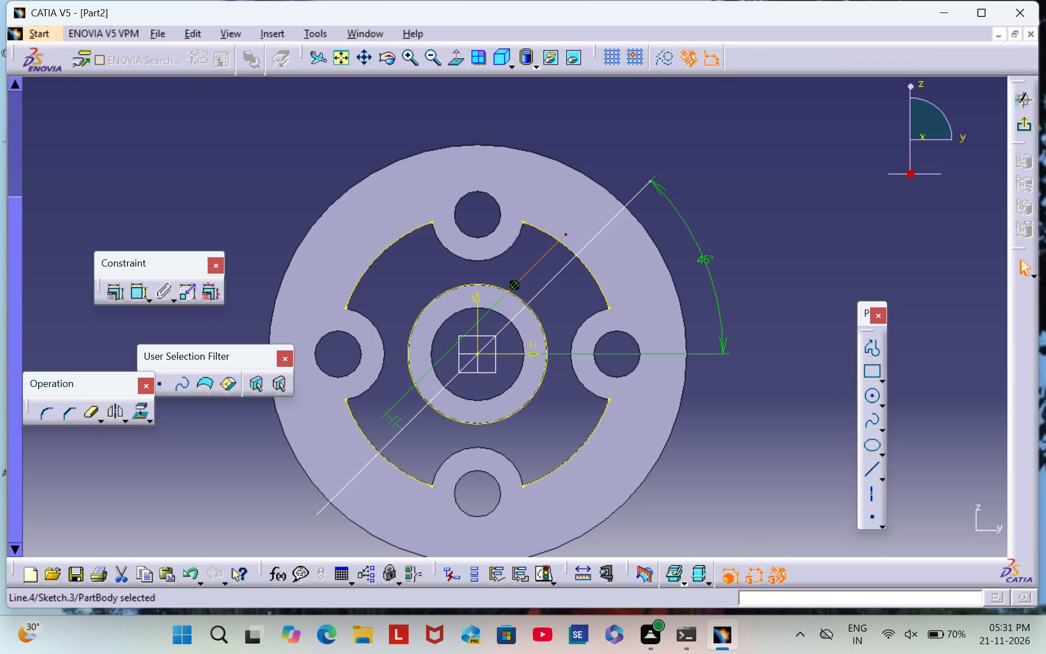
{"action": "left_click", "coordinate": [581, 302]}
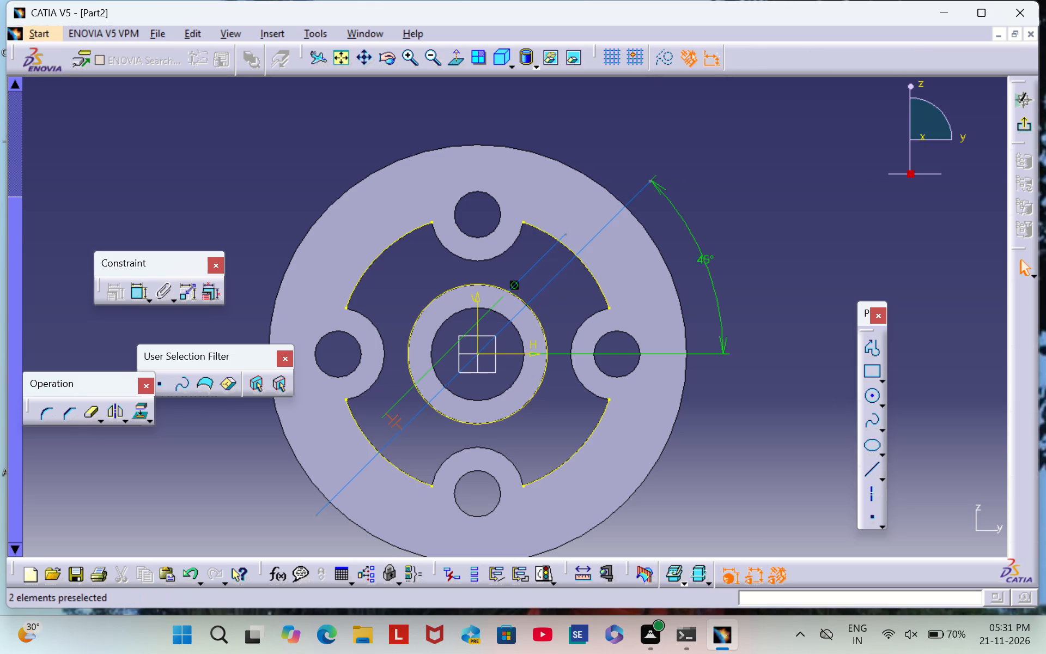
{"action": "right_click", "coordinate": [394, 421]}
{"action": "left_click", "coordinate": [434, 379]}
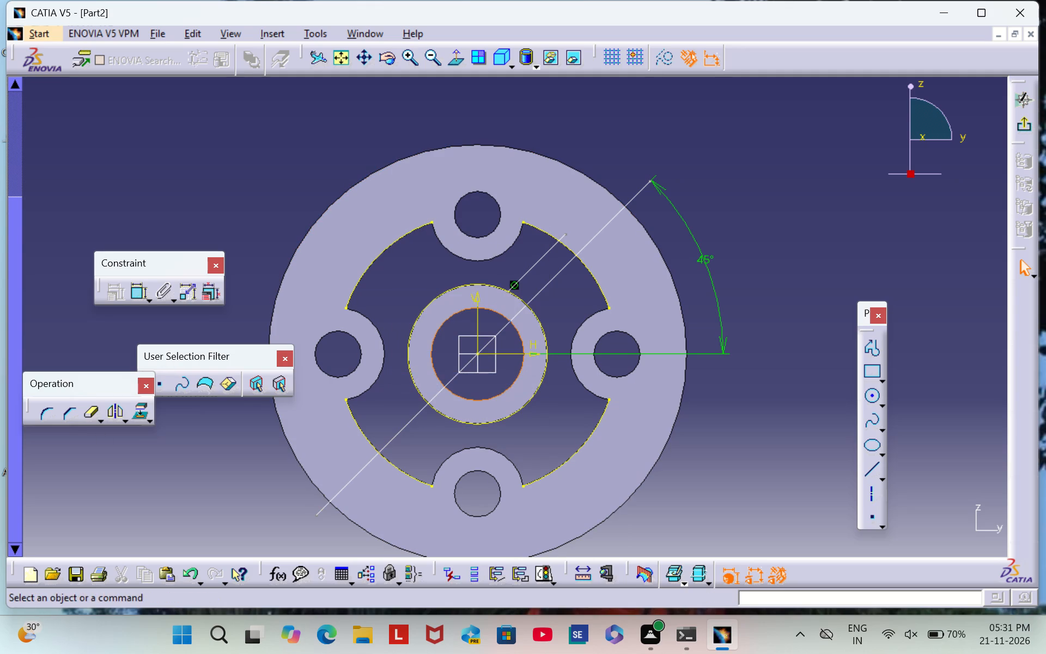
Dimension the offset between the rib line and the 45° axis, and set it to 10 mm.
{"action": "left_click", "coordinate": [137, 294]}
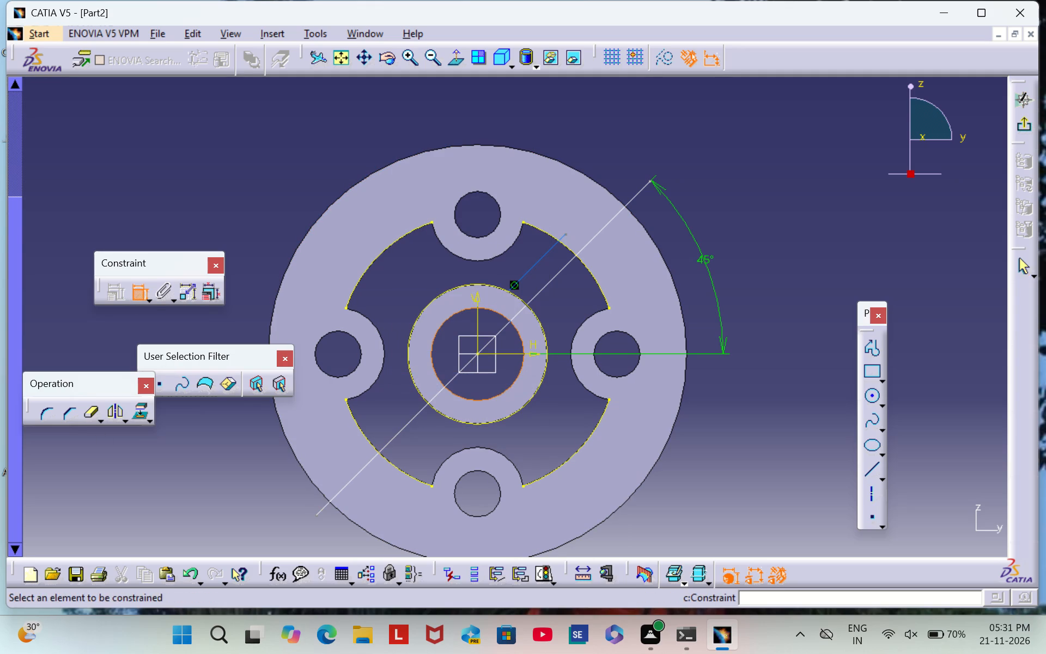
{"action": "left_click", "coordinate": [533, 262]}
{"action": "left_click", "coordinate": [549, 283]}
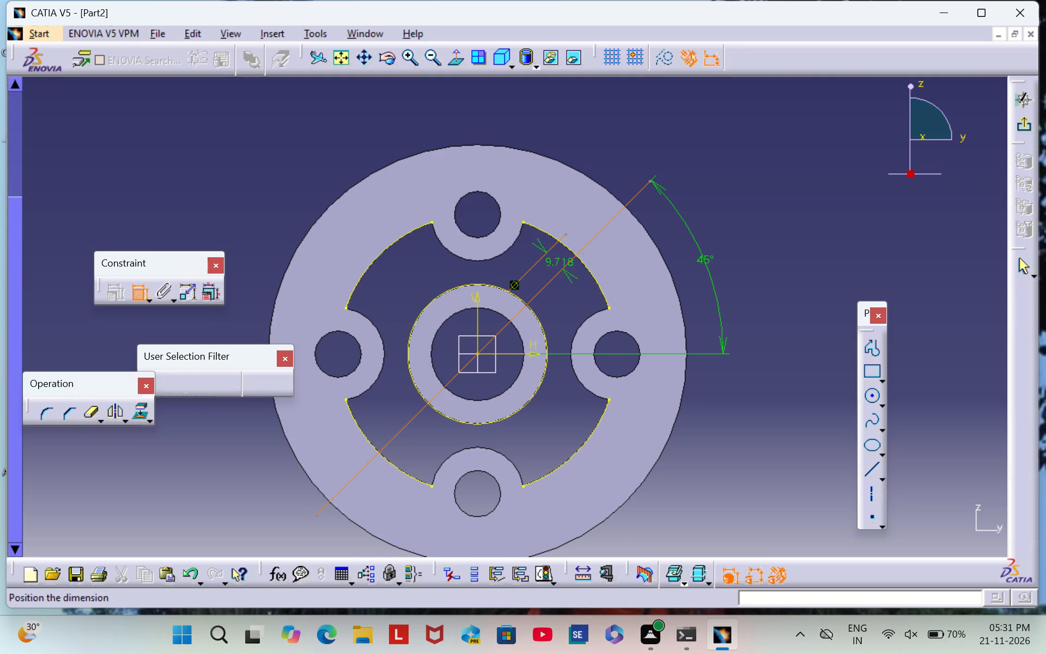
{"action": "left_click", "coordinate": [558, 211]}
{"action": "double_click", "coordinate": [555, 209]}
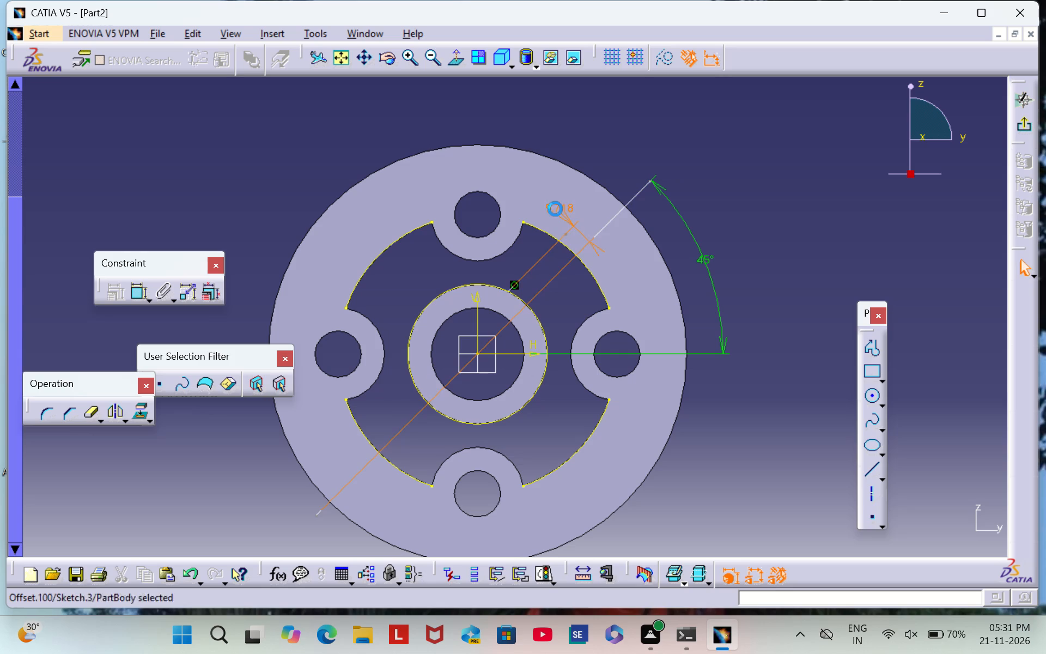
{"action": "key", "text": "BackSpace"}
{"action": "type", "text": "10"}
{"action": "key", "text": "Return"}
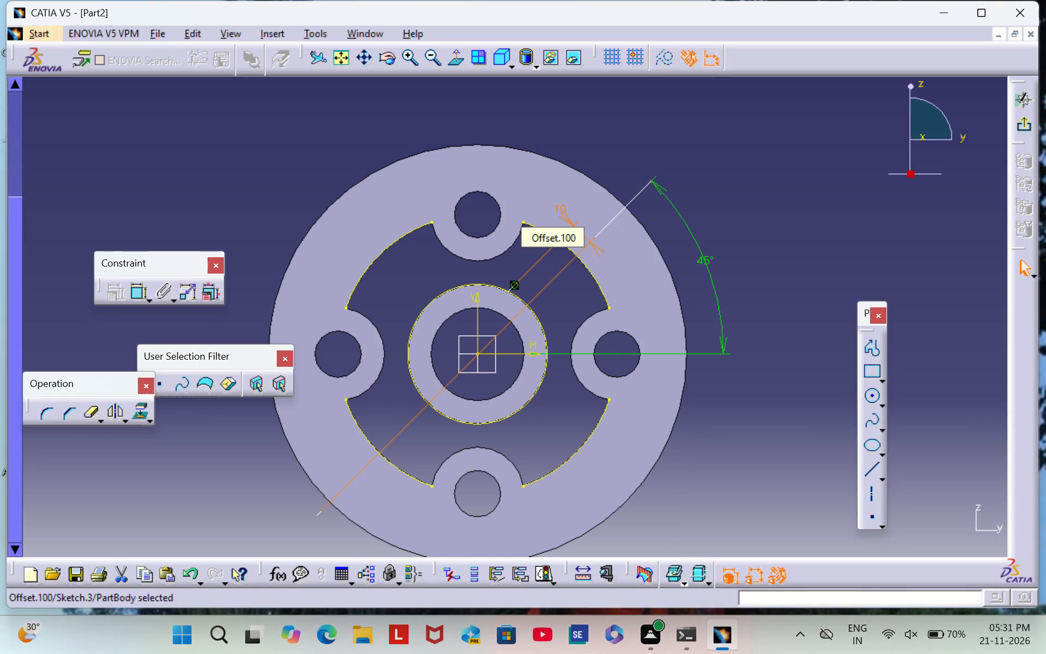
{"action": "left_click", "coordinate": [615, 169]}
Constrain the rib line's outer endpoint to be coincident with the rim's upper-right projected arc.
{"action": "triple_click", "coordinate": [403, 63]}
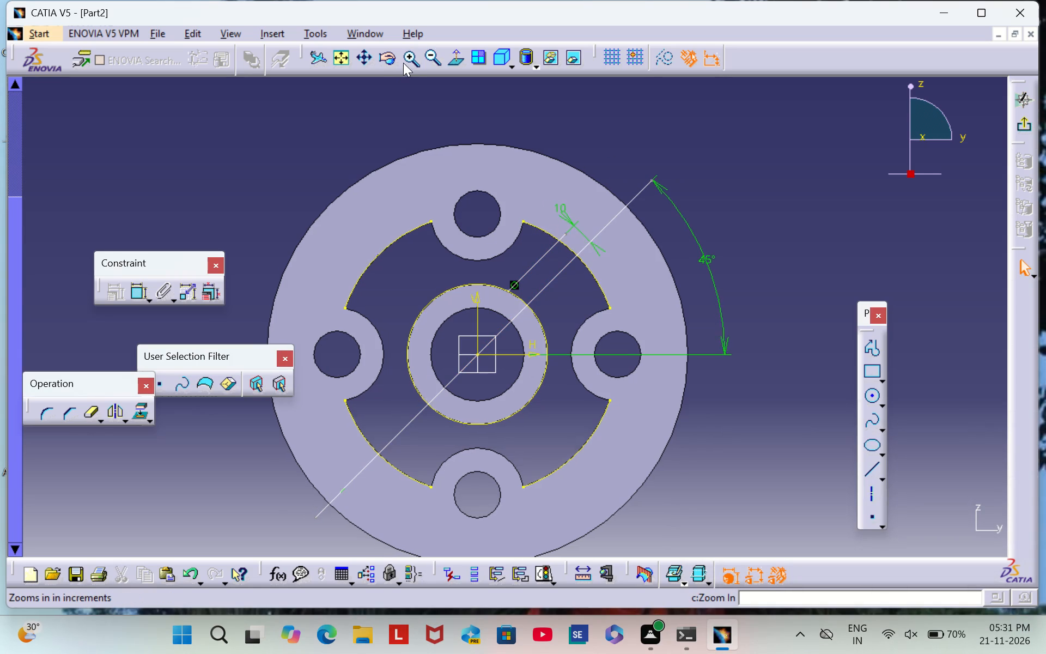
{"action": "double_click", "coordinate": [403, 63]}
{"action": "triple_click", "coordinate": [406, 60]}
{"action": "left_click", "coordinate": [409, 58]}
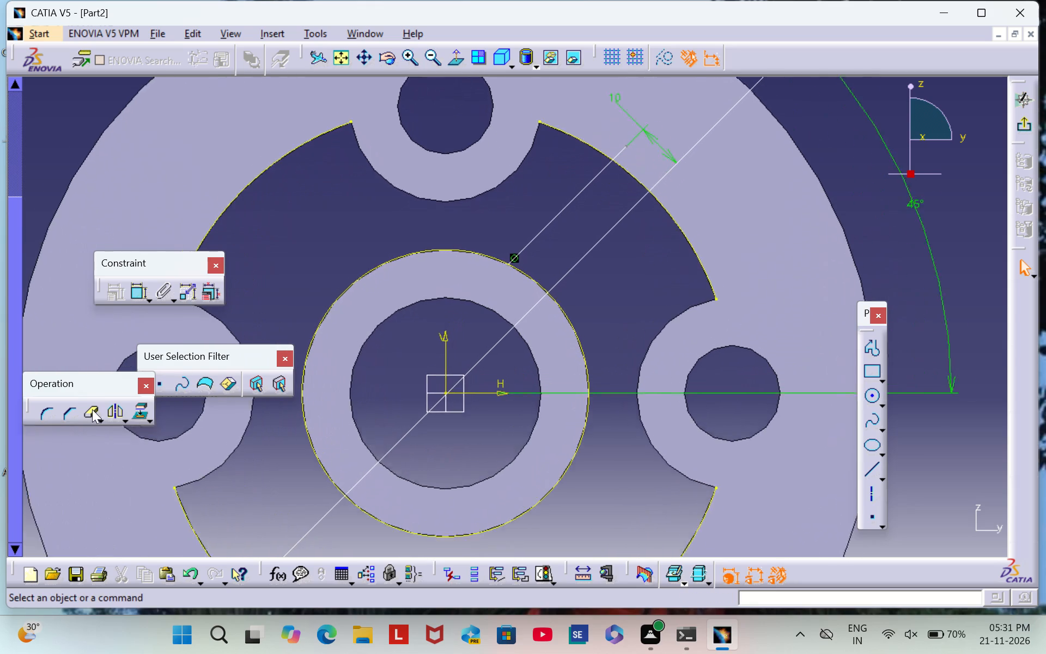
{"action": "double_click", "coordinate": [138, 301]}
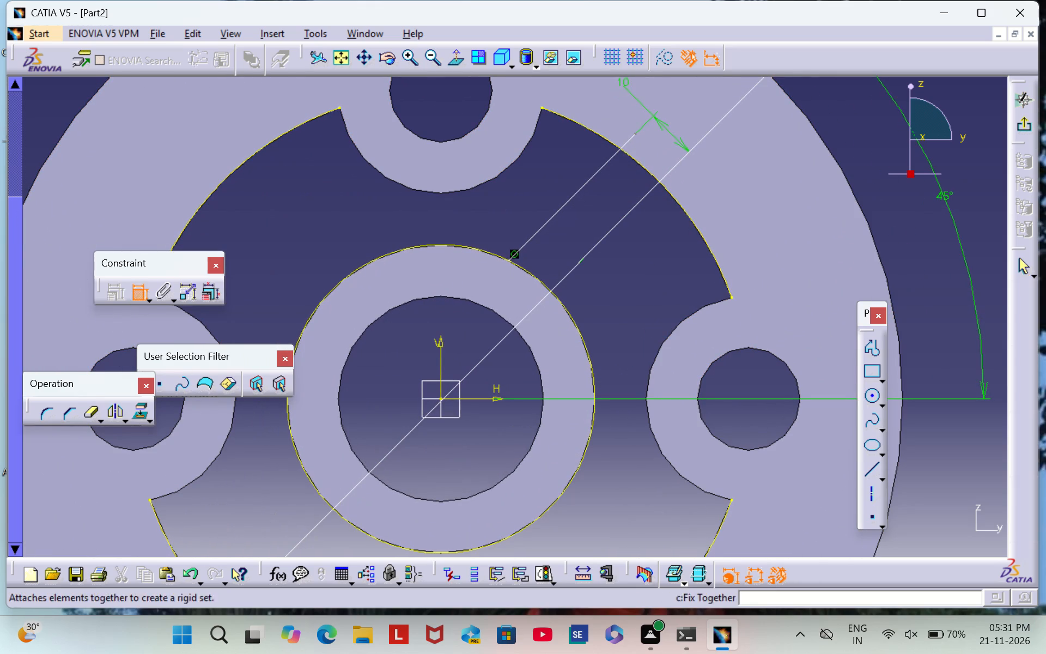
{"action": "left_click", "coordinate": [636, 132]}
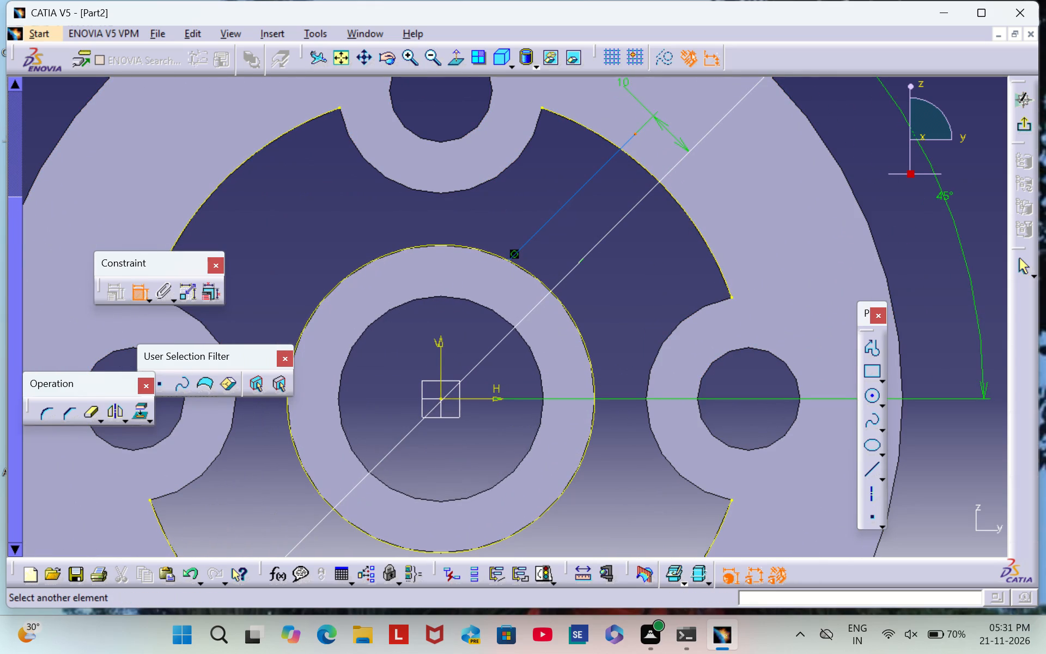
{"action": "left_click", "coordinate": [627, 152]}
{"action": "right_click", "coordinate": [622, 160]}
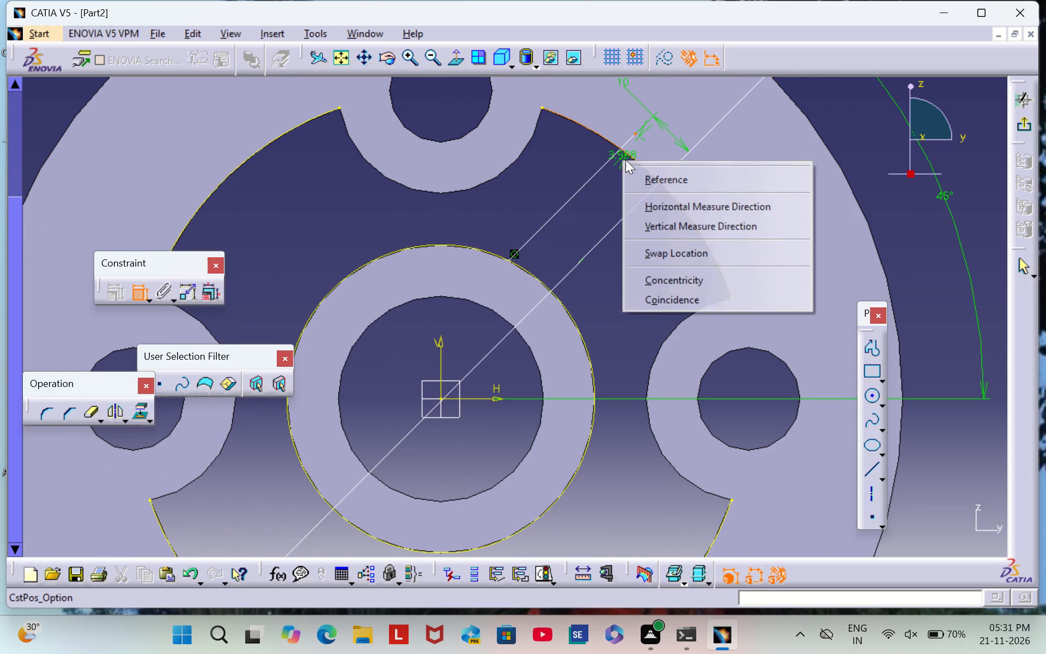
{"action": "left_click", "coordinate": [684, 300]}
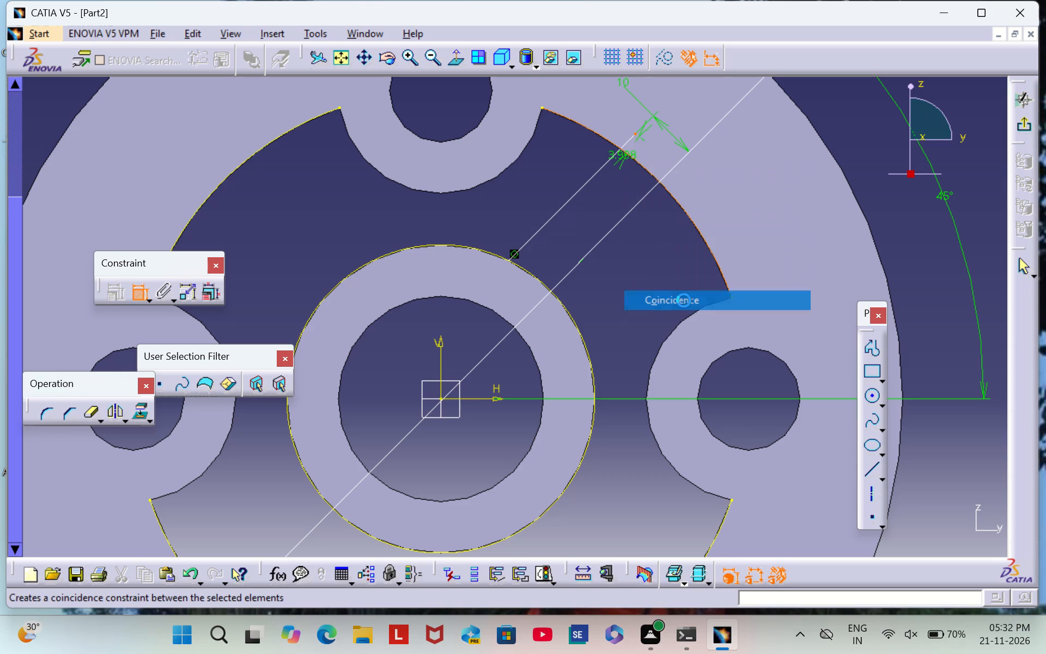
Mirror the rib line about the 45° axis.
{"action": "triple_click", "coordinate": [436, 62]}
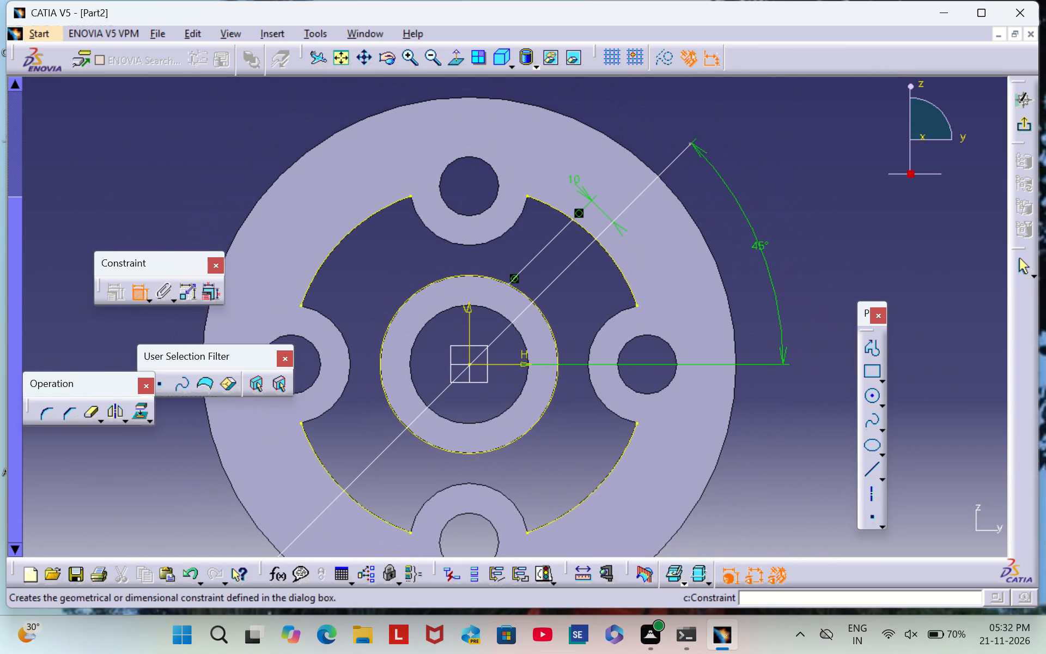
{"action": "double_click", "coordinate": [115, 416]}
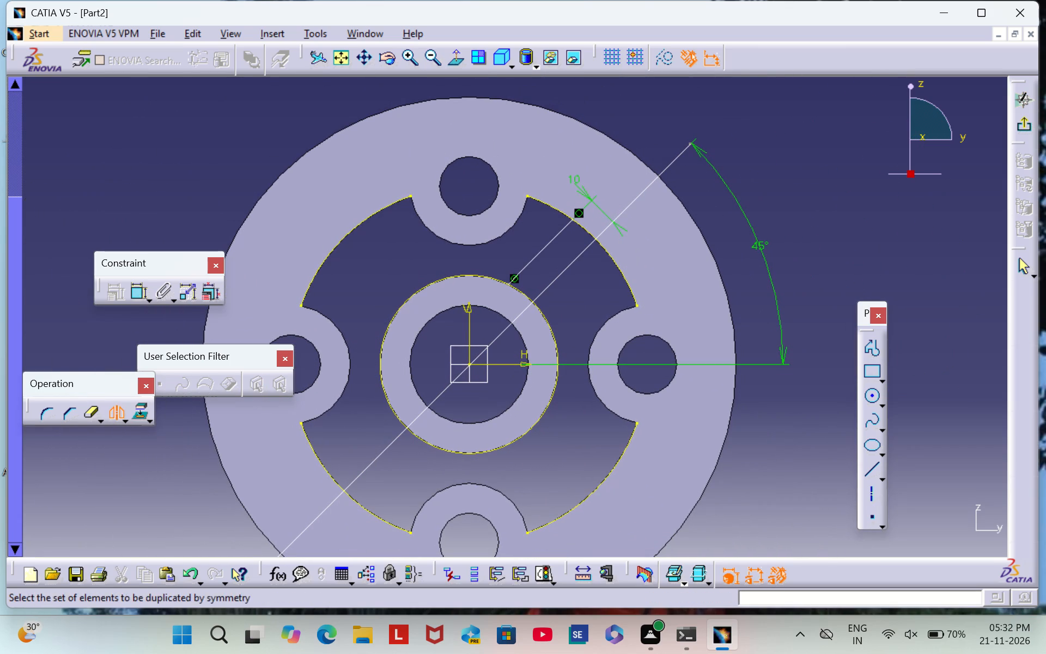
{"action": "left_click", "coordinate": [536, 255]}
{"action": "left_click", "coordinate": [560, 274]}
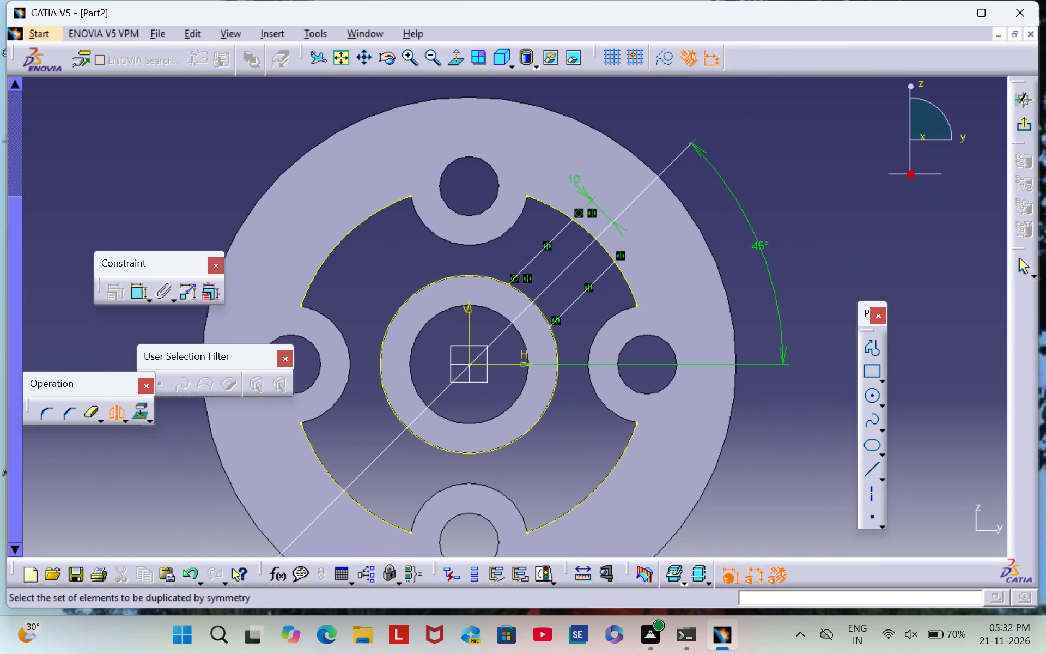
{"action": "middle_click_drag", "start_coordinate": [573, 324], "coordinate": [590, 297]}
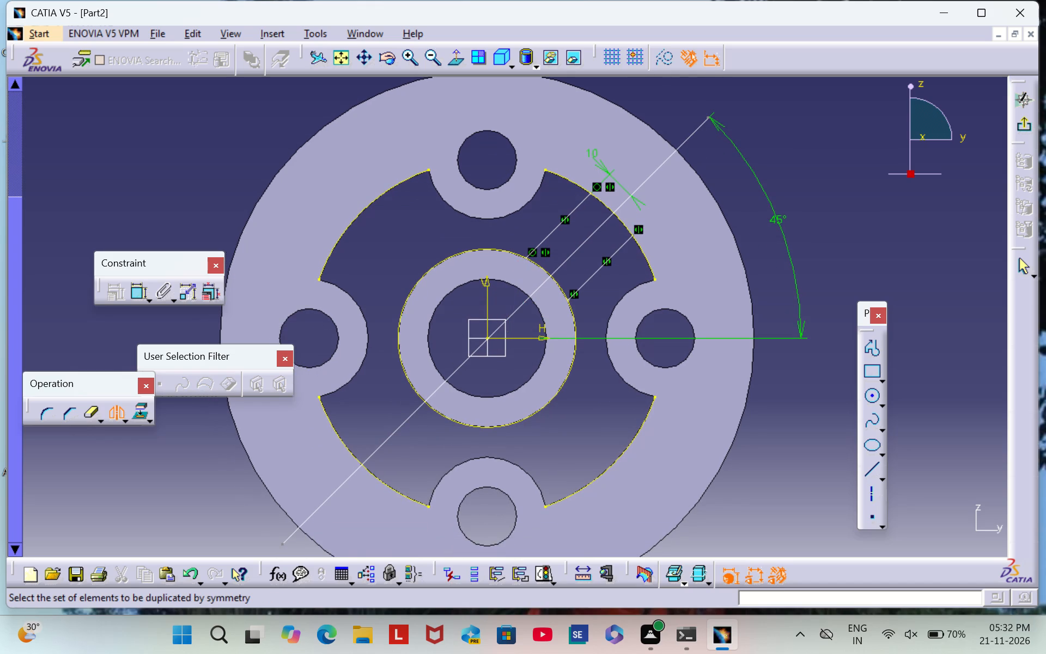
Mirror the two upper-right rib lines about the sketch's horizontal axis into the lower-right quadrant.
{"action": "middle_click_drag", "start_coordinate": [599, 434], "coordinate": [599, 399]}
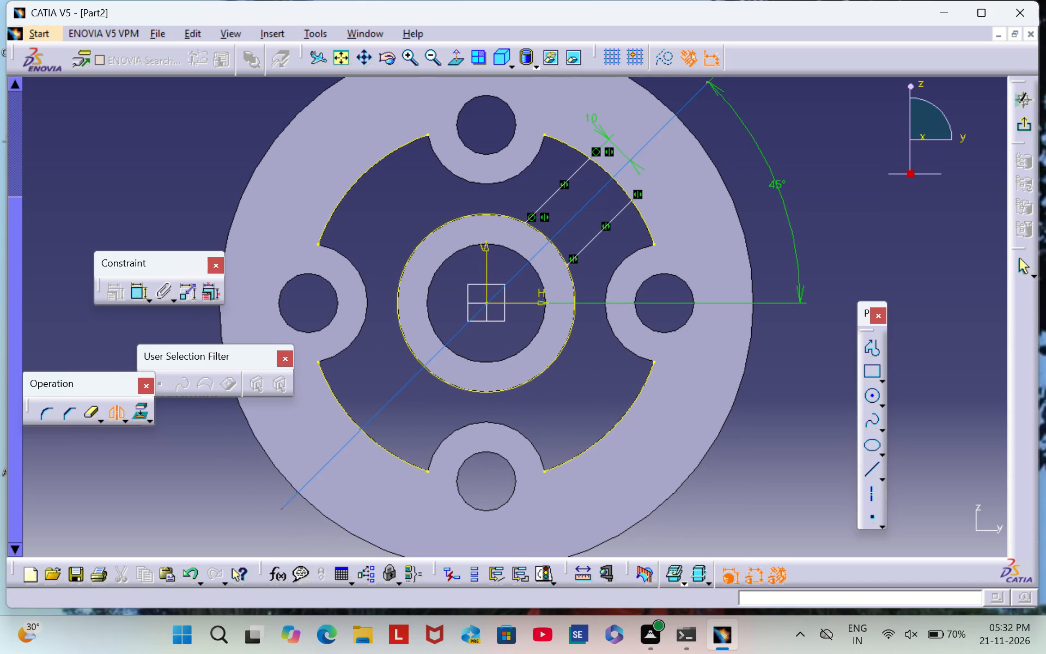
{"action": "left_click", "coordinate": [554, 191]}
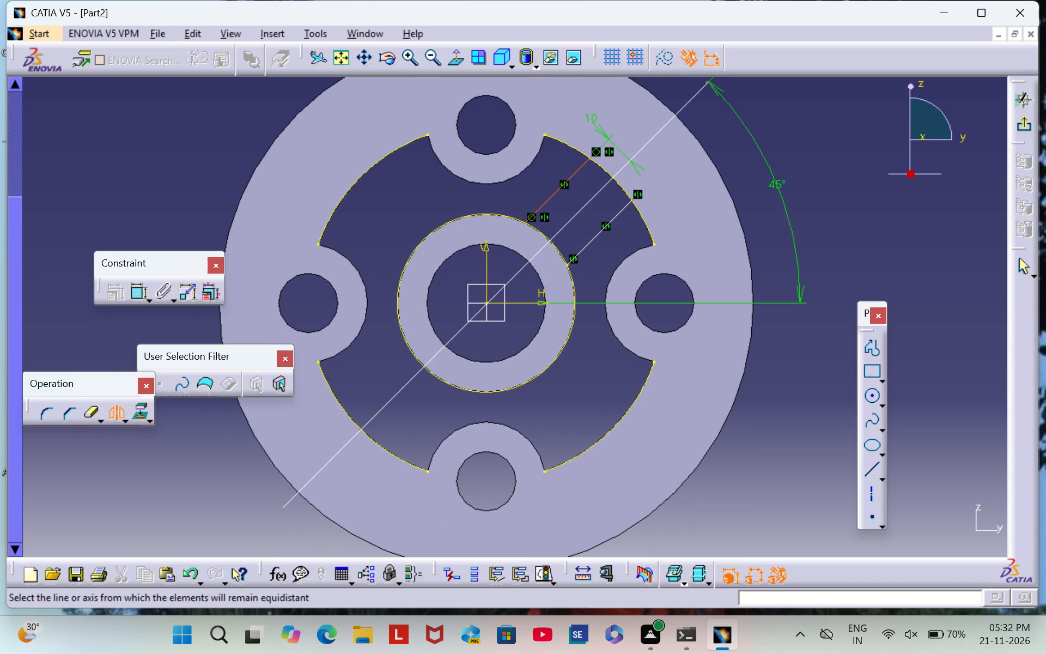
{"action": "left_click", "coordinate": [528, 301]}
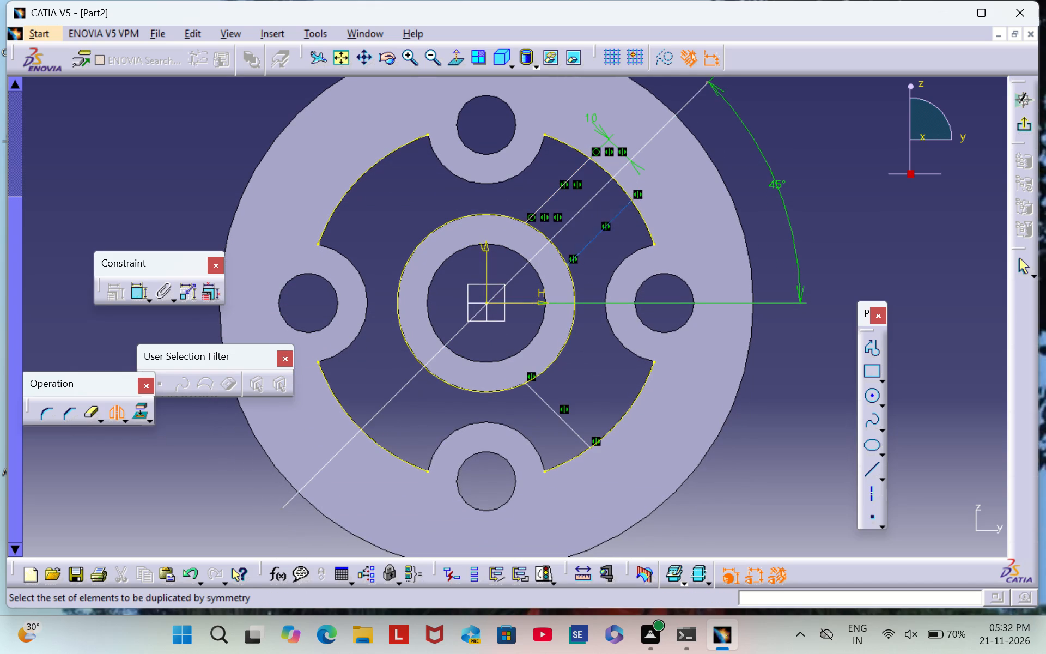
{"action": "left_click", "coordinate": [585, 247]}
{"action": "left_click", "coordinate": [529, 302]}
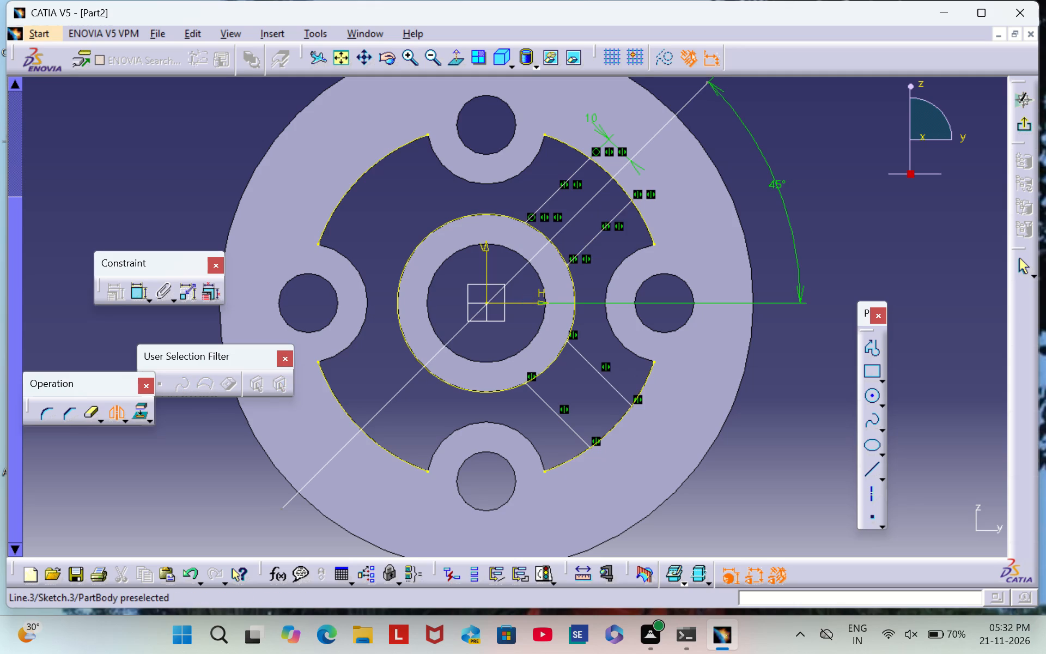
Mirror the two upper-right rib lines about the sketch's vertical axis into the upper-left quadrant.
{"action": "left_click", "coordinate": [565, 178]}
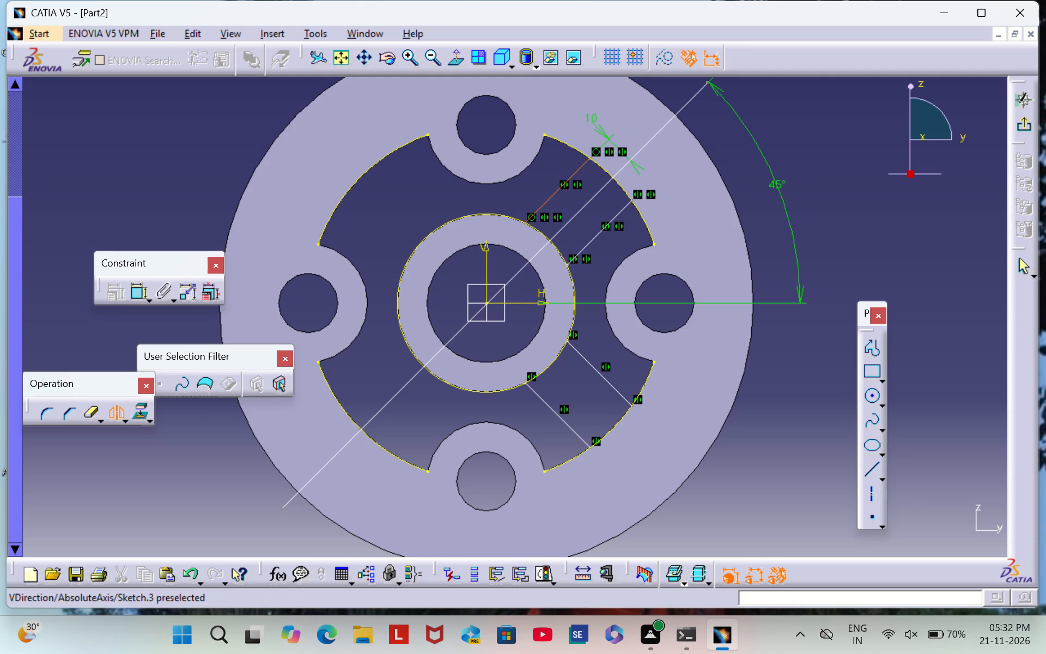
{"action": "left_click", "coordinate": [488, 250]}
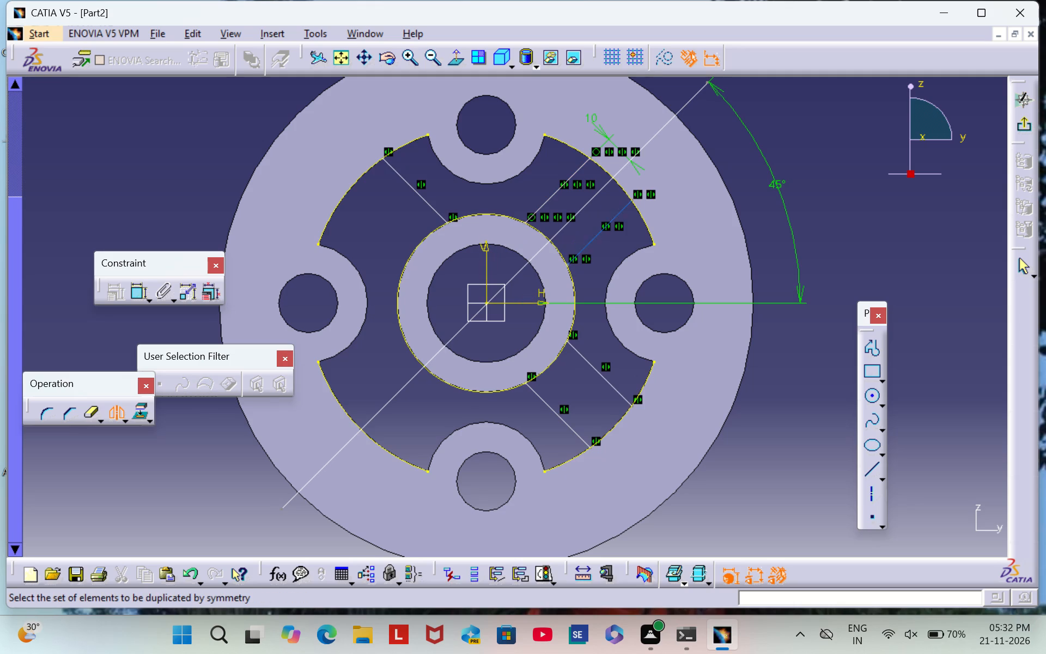
{"action": "left_click", "coordinate": [591, 239]}
{"action": "left_click", "coordinate": [486, 272]}
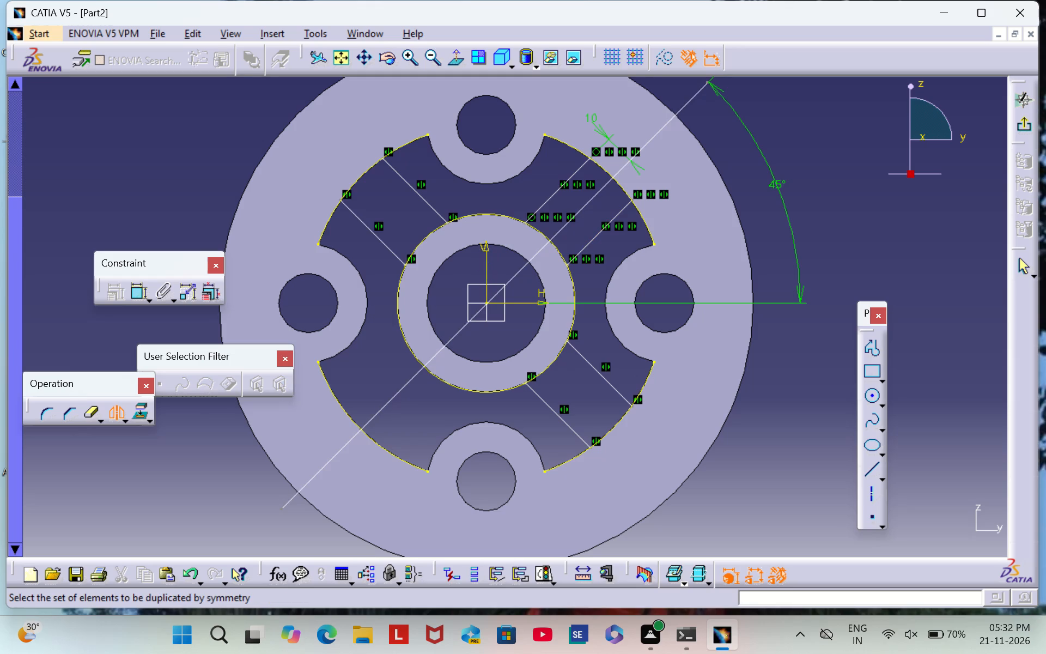
Mirror the two upper-left rib lines about the horizontal axis into the lower-left quadrant.
{"action": "left_click", "coordinate": [386, 245]}
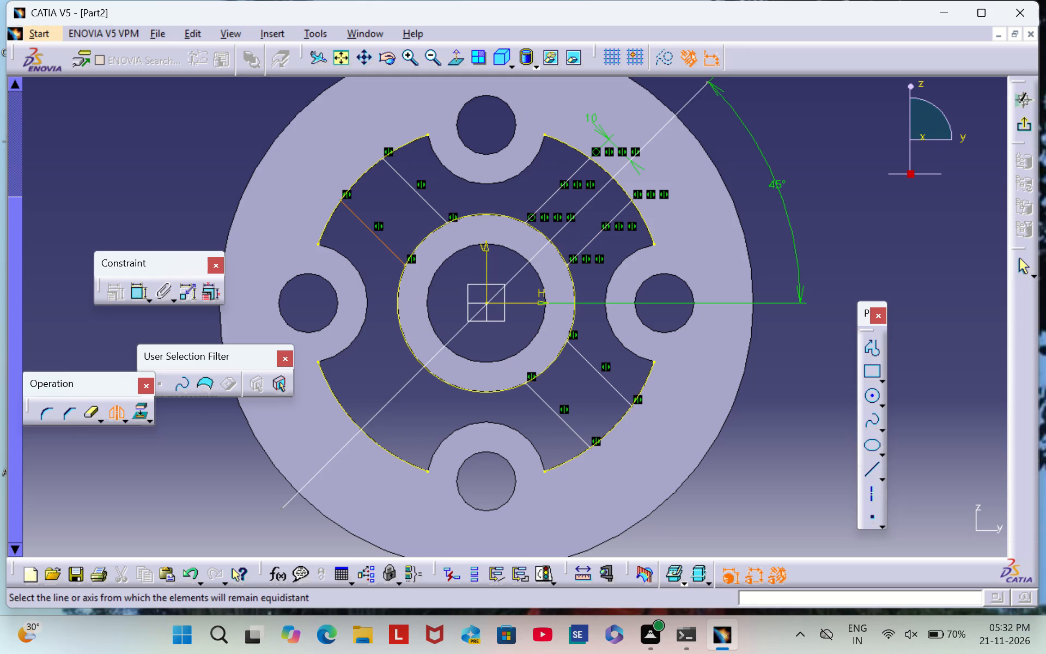
{"action": "left_click", "coordinate": [523, 302]}
{"action": "left_click", "coordinate": [435, 209]}
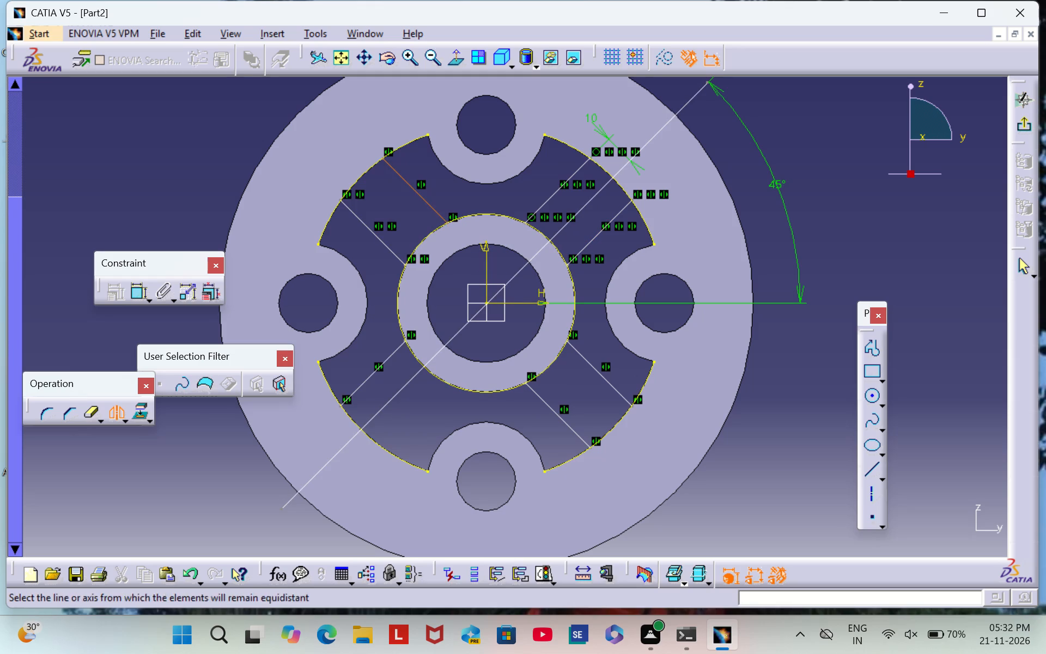
{"action": "left_click", "coordinate": [532, 304]}
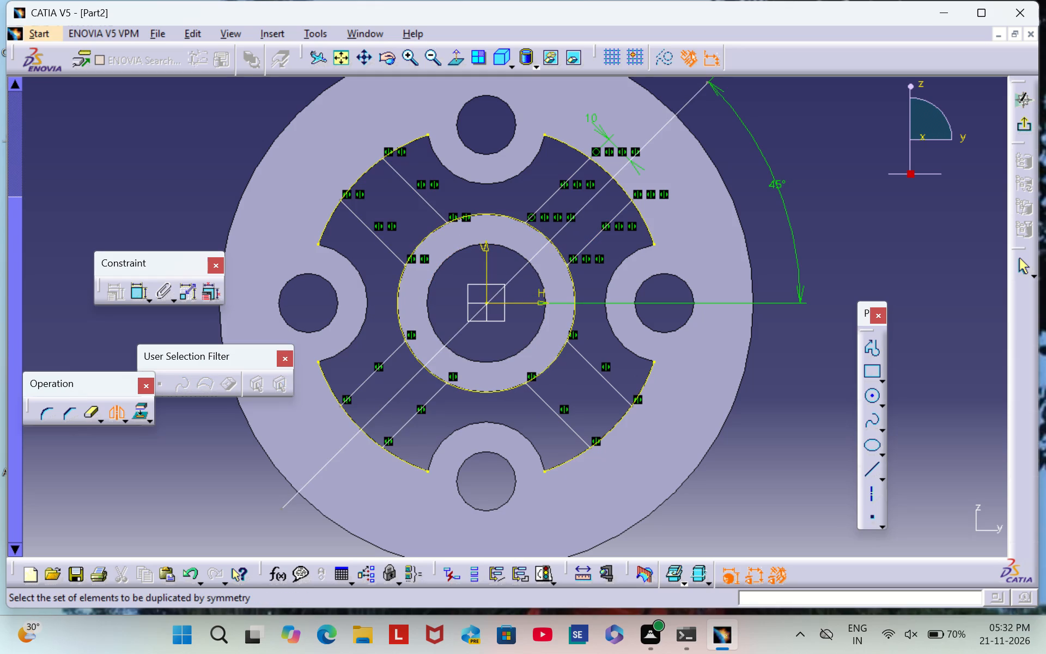
Quick Trim the projected hub circle between the ribs and the projected rim arcs on the outer sides of the rib lines.
{"action": "double_click", "coordinate": [90, 415]}
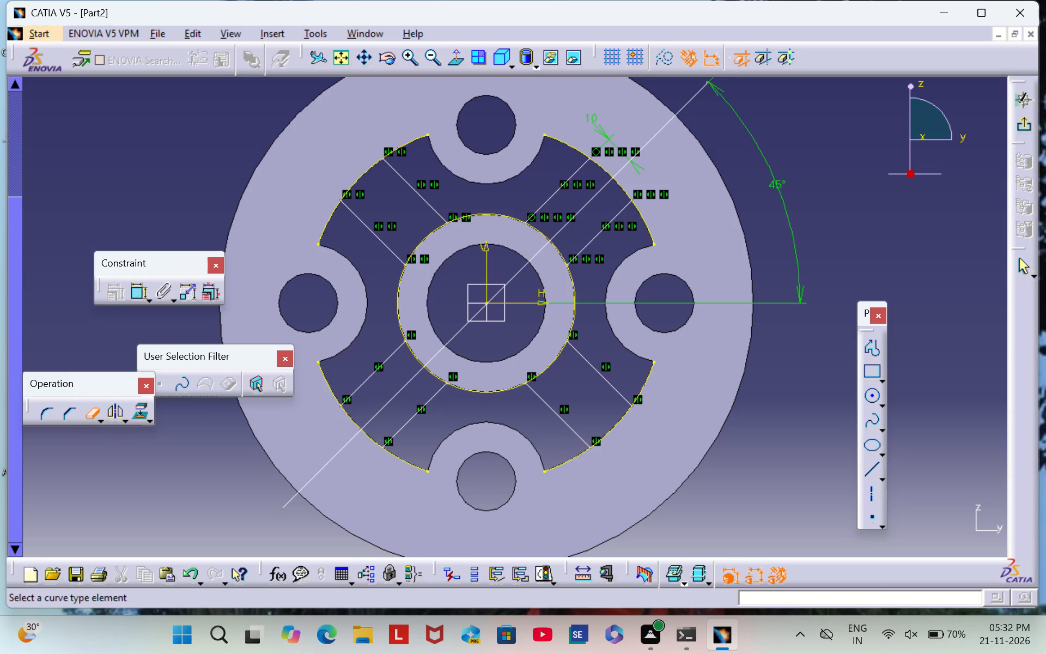
{"action": "left_click", "coordinate": [325, 381]}
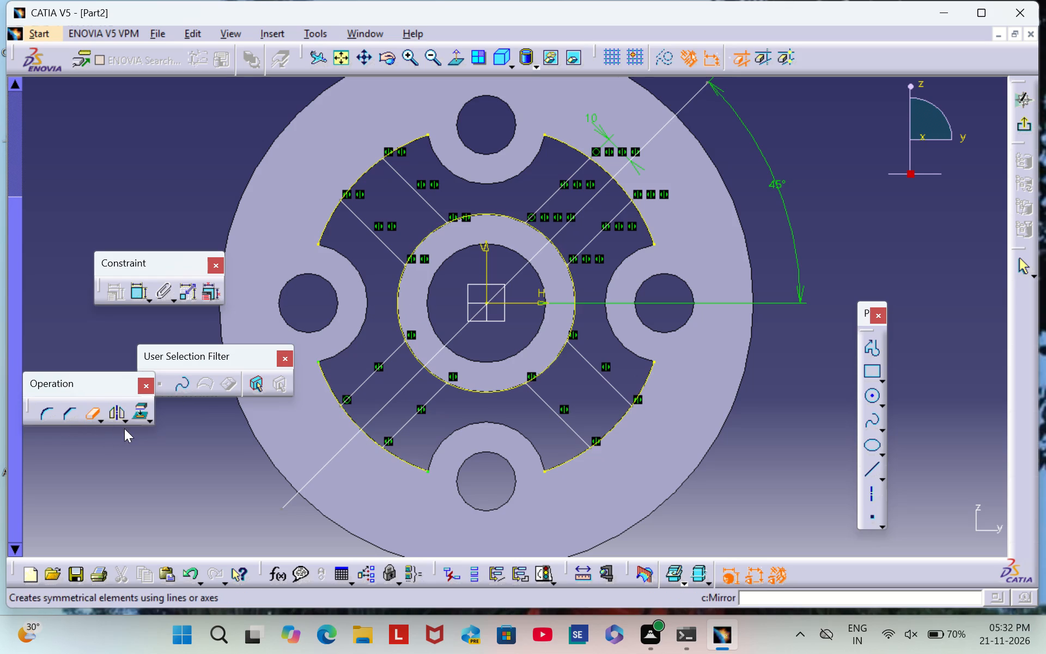
{"action": "left_click", "coordinate": [395, 296]}
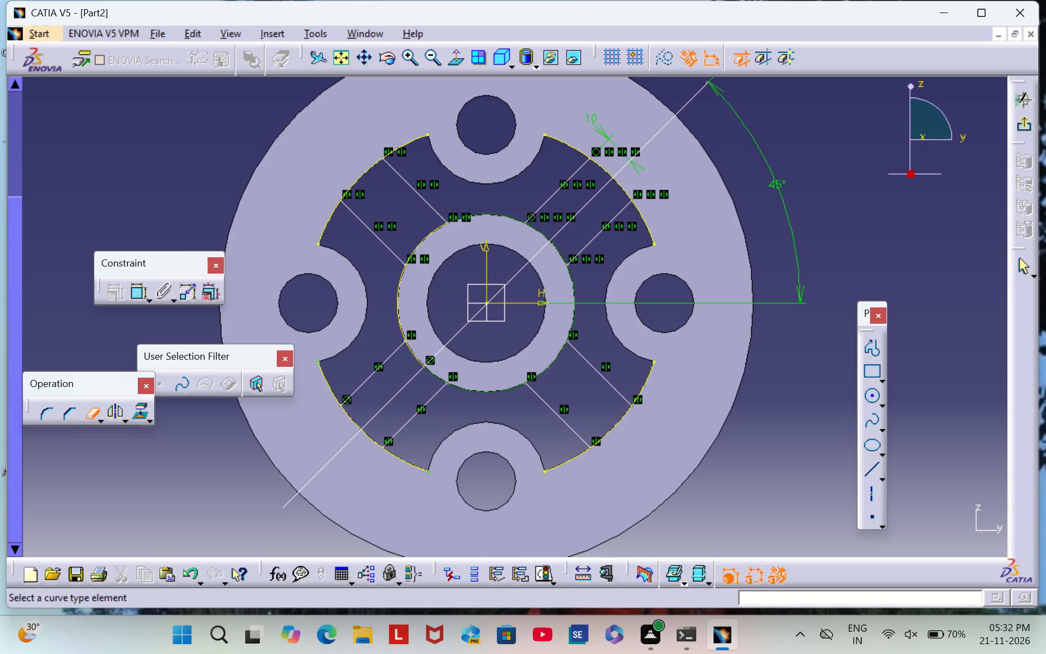
{"action": "left_click", "coordinate": [481, 213]}
{"action": "left_click", "coordinate": [574, 289]}
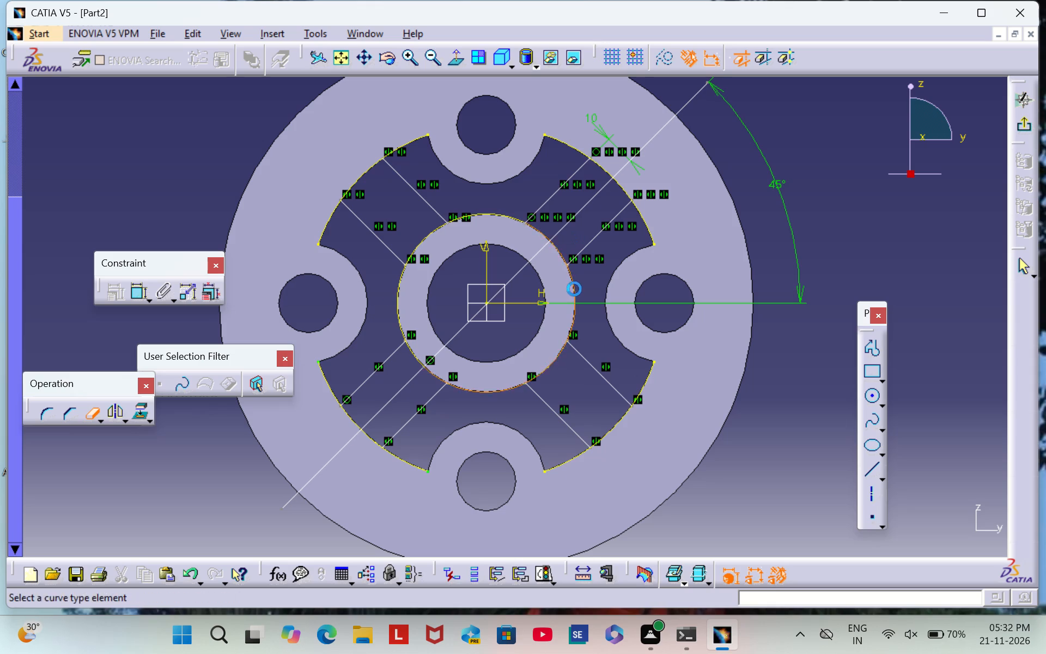
{"action": "left_click", "coordinate": [472, 390]}
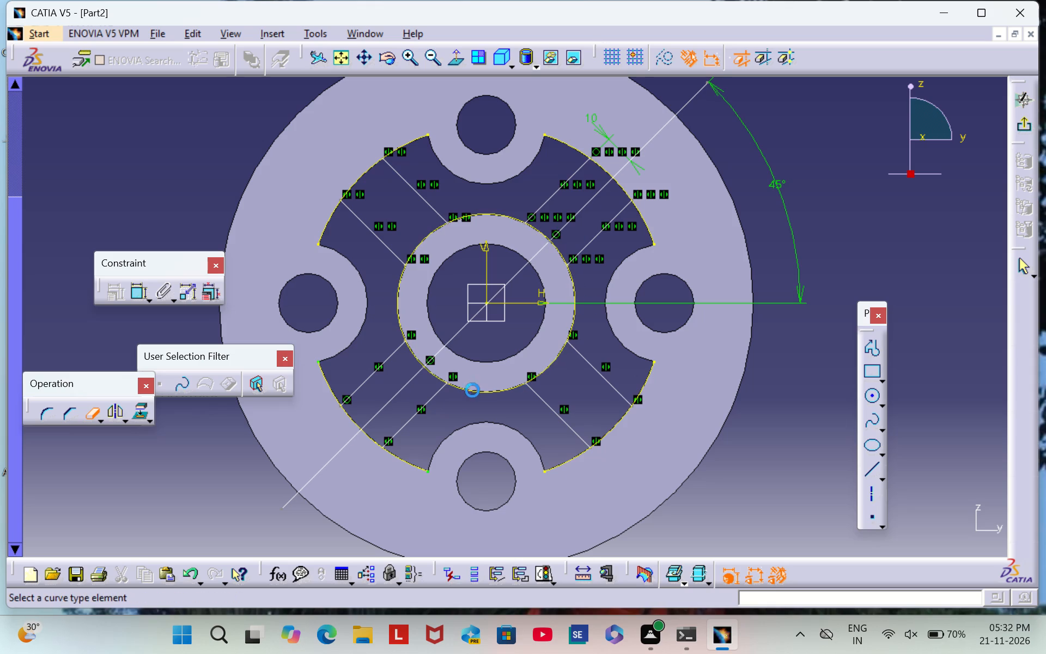
{"action": "left_click", "coordinate": [403, 461]}
{"action": "left_click", "coordinate": [558, 464]}
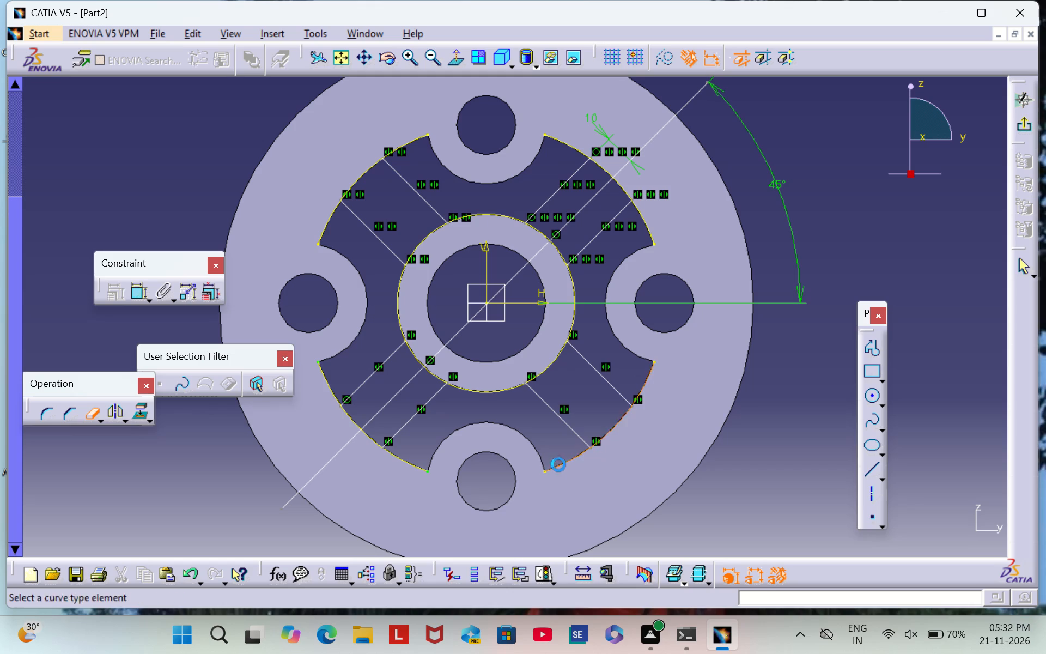
{"action": "left_click", "coordinate": [648, 379]}
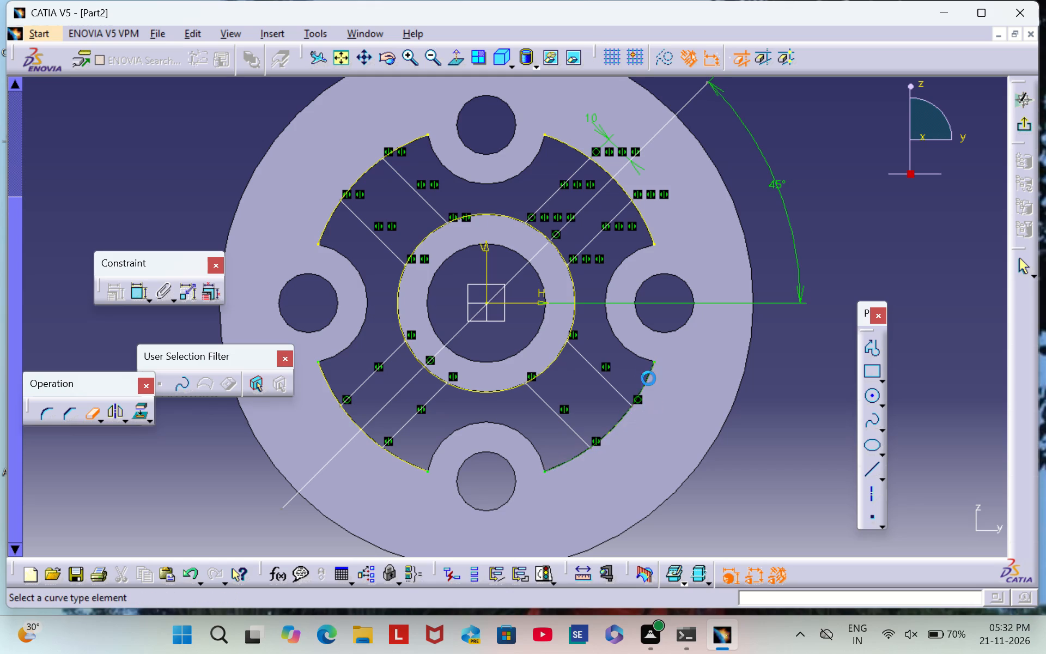
{"action": "left_click", "coordinate": [324, 228]}
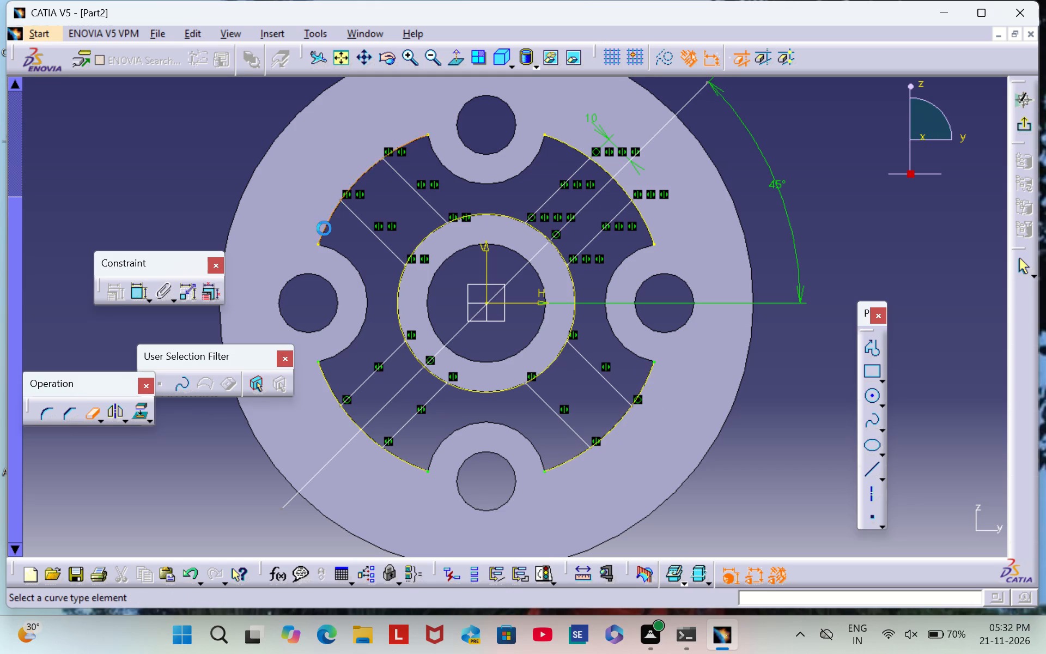
{"action": "left_click", "coordinate": [403, 145]}
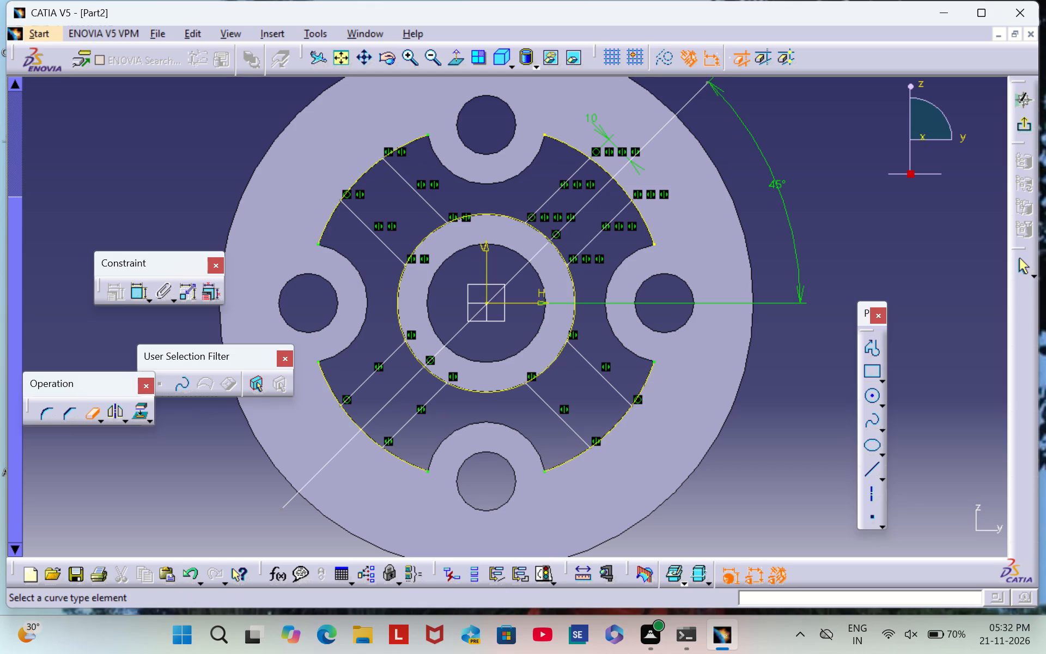
Exit the rib sketch to check it in 3D, reopen it, and delete the trimmed hub circle projection.
{"action": "left_click", "coordinate": [1022, 131]}
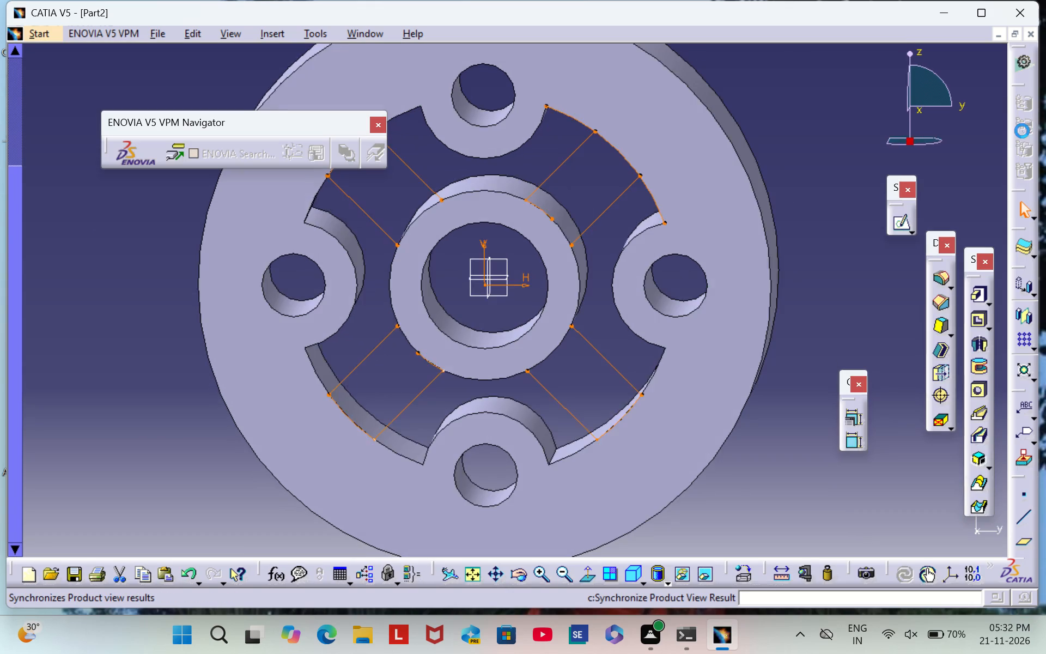
{"action": "middle_click_drag", "start_coordinate": [202, 410], "coordinate": [240, 445]}
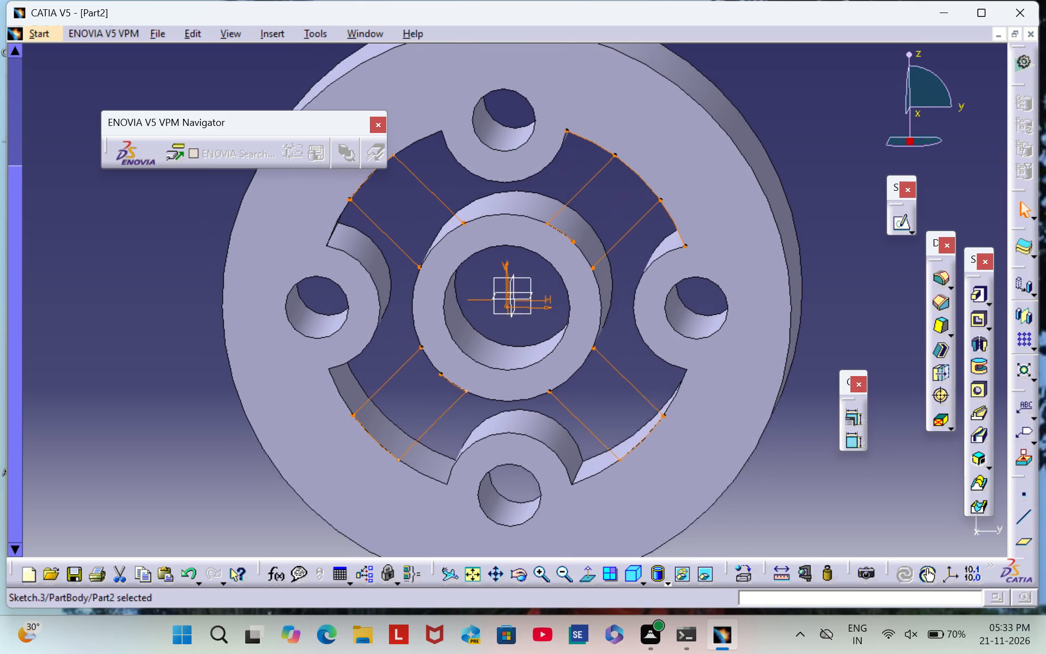
{"action": "middle_click_drag", "start_coordinate": [240, 445], "coordinate": [241, 446]}
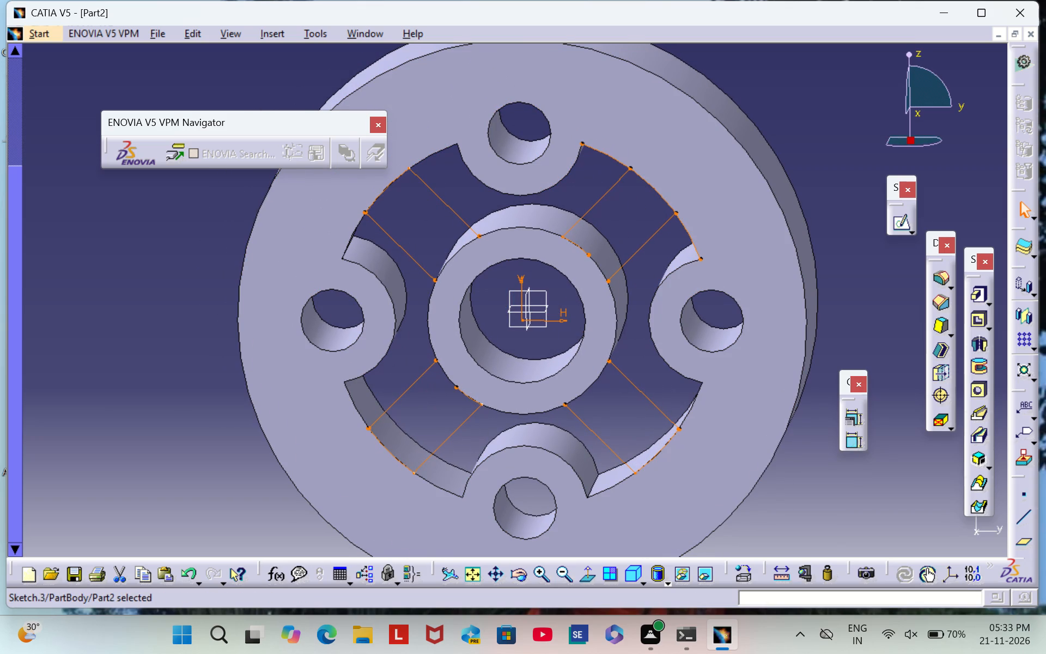
{"action": "left_click", "coordinate": [895, 232]}
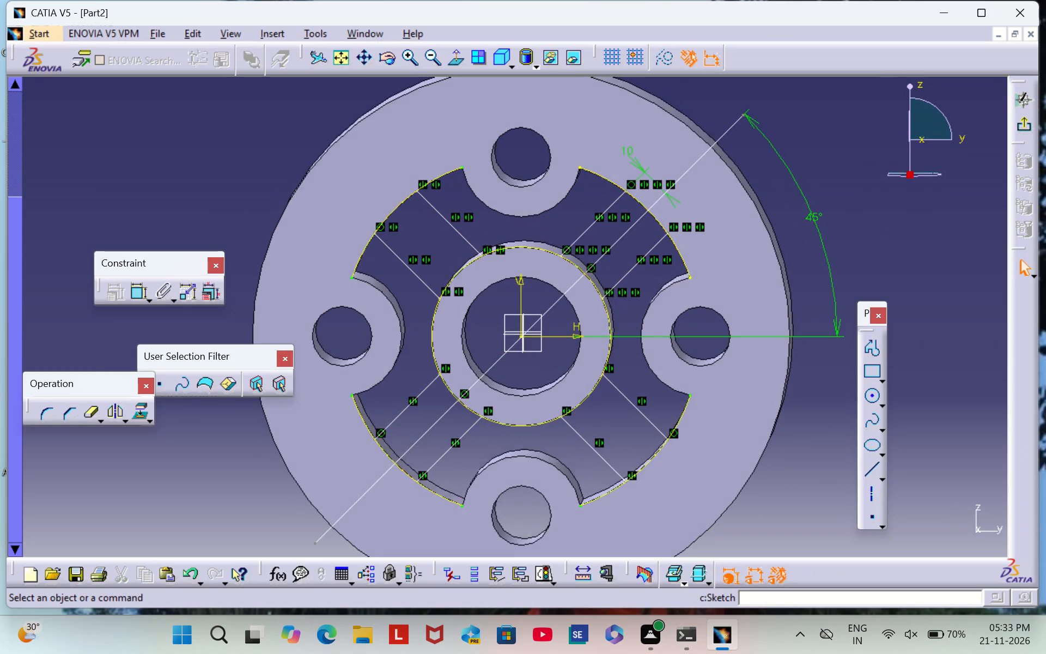
{"action": "middle_click_drag", "start_coordinate": [816, 474], "coordinate": [812, 433]}
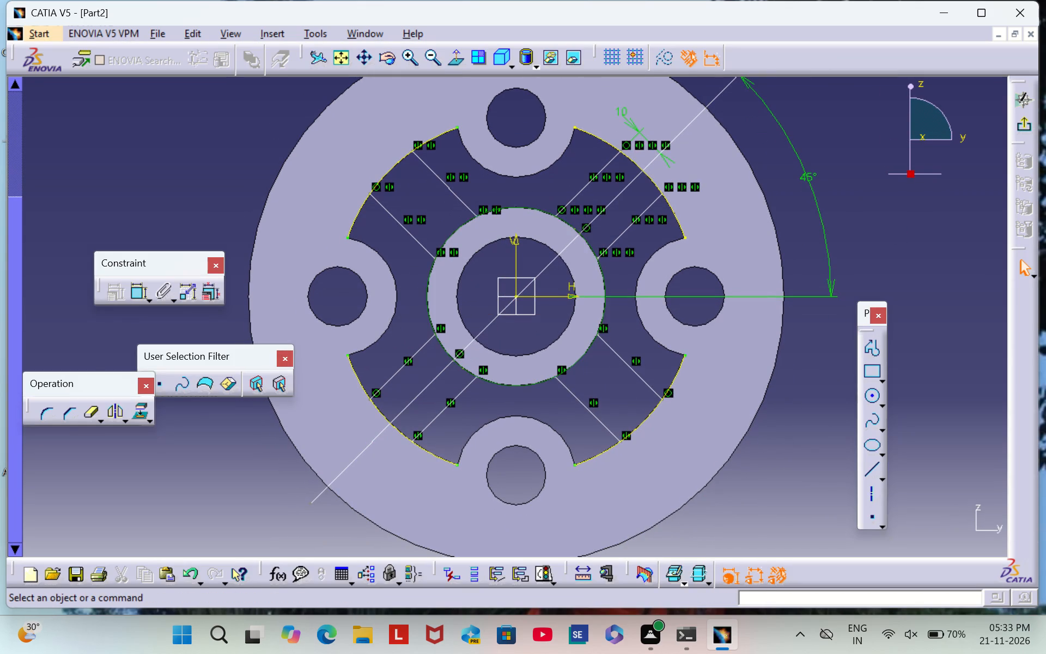
{"action": "right_click", "coordinate": [601, 275]}
{"action": "left_click", "coordinate": [696, 496]}
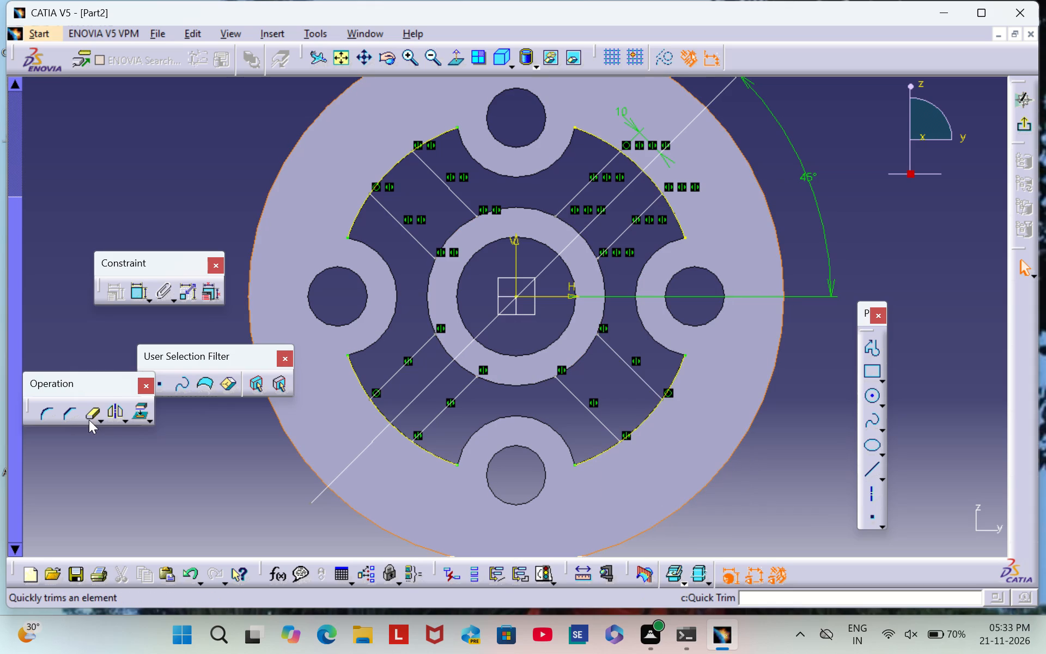
Project the hub's outer circular edge onto the sketch plane again and exit the sketch.
{"action": "left_click", "coordinate": [146, 413]}
{"action": "left_click", "coordinate": [135, 417]}
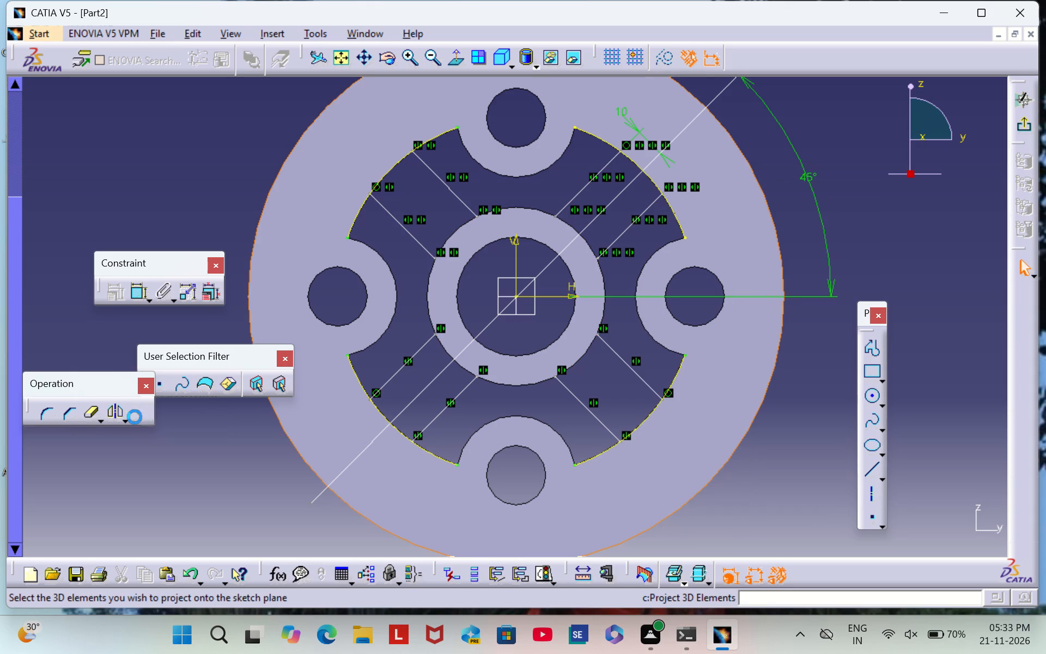
{"action": "left_click", "coordinate": [603, 314]}
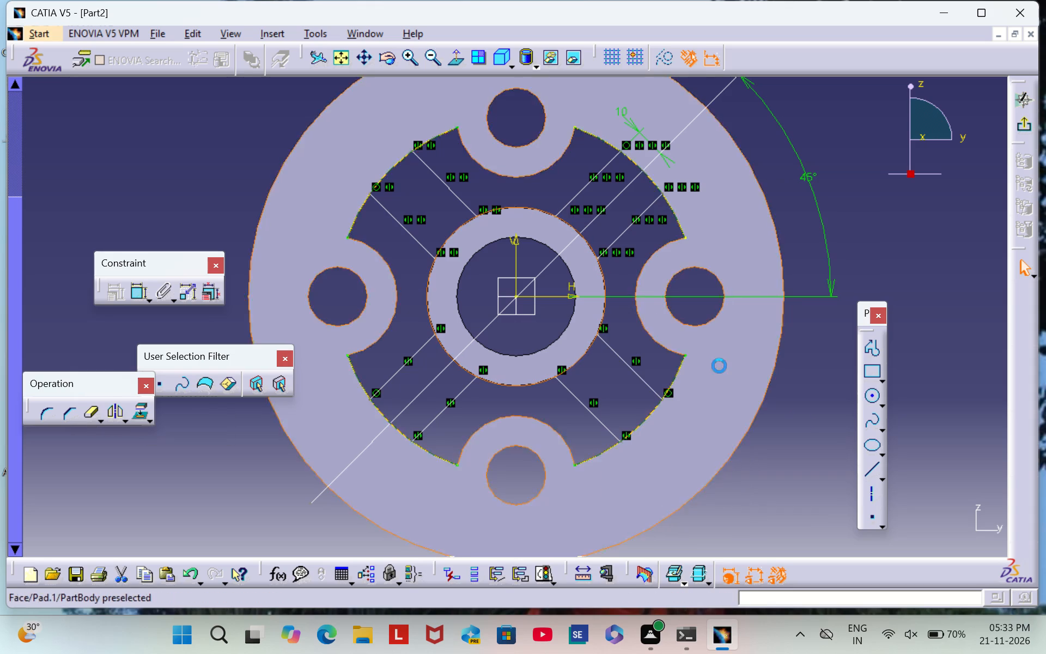
{"action": "left_click", "coordinate": [849, 456]}
{"action": "left_click", "coordinate": [1019, 132]}
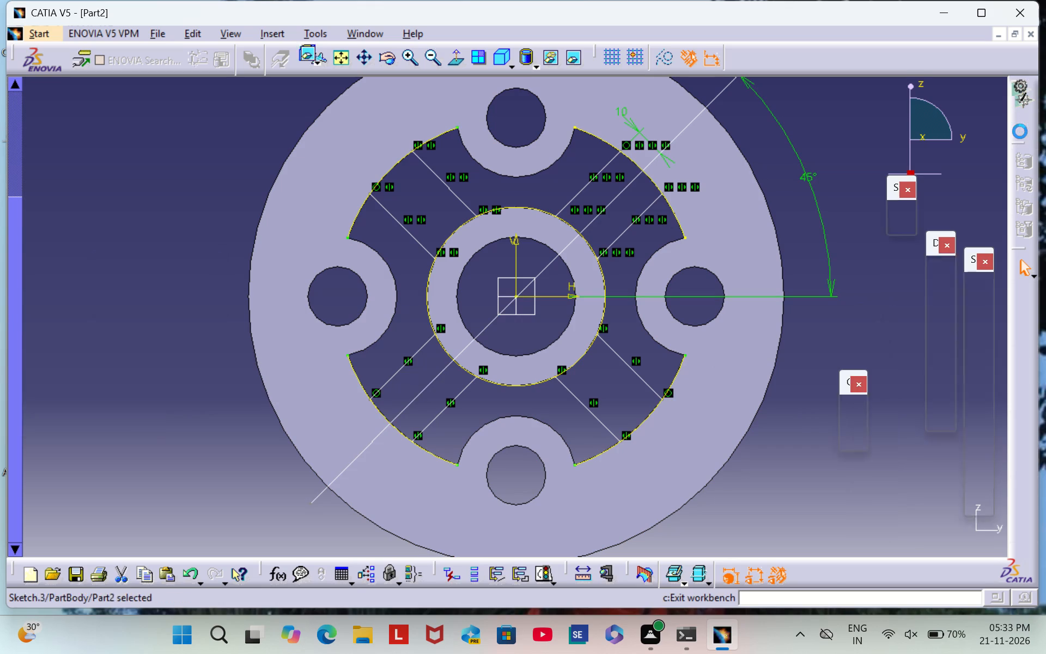
Reopen the rib sketch and delete the projected rim arc in the upper-right quadrant.
{"action": "middle_click_drag", "start_coordinate": [855, 248], "coordinate": [799, 335]}
{"action": "scroll", "coordinate": [856, 248], "scroll_direction": "down", "scroll_amount": 1}
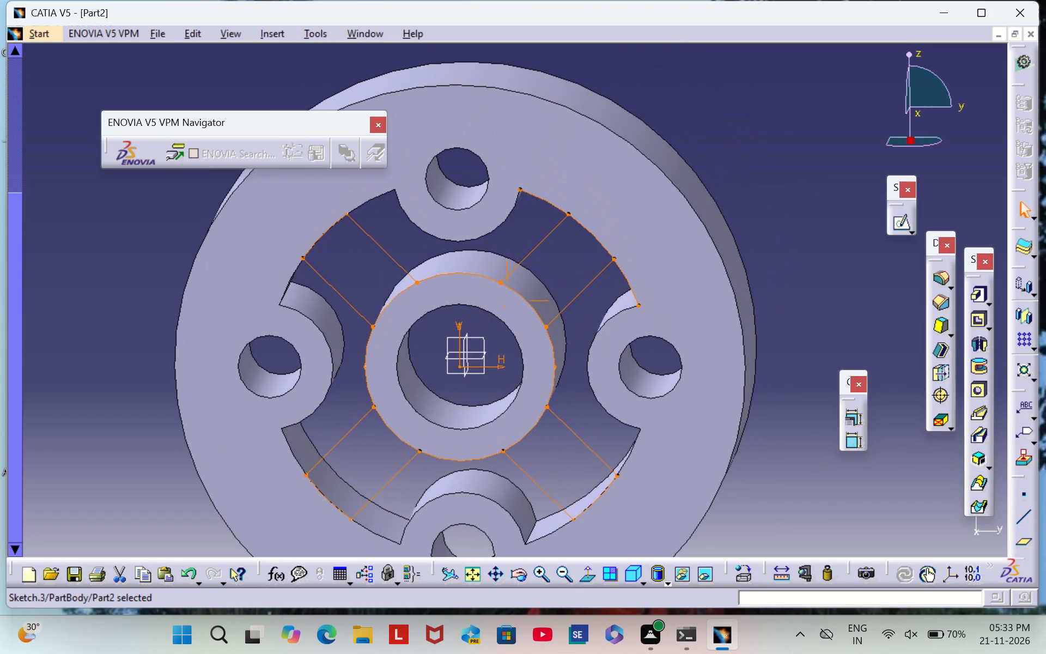
{"action": "left_click", "coordinate": [905, 226]}
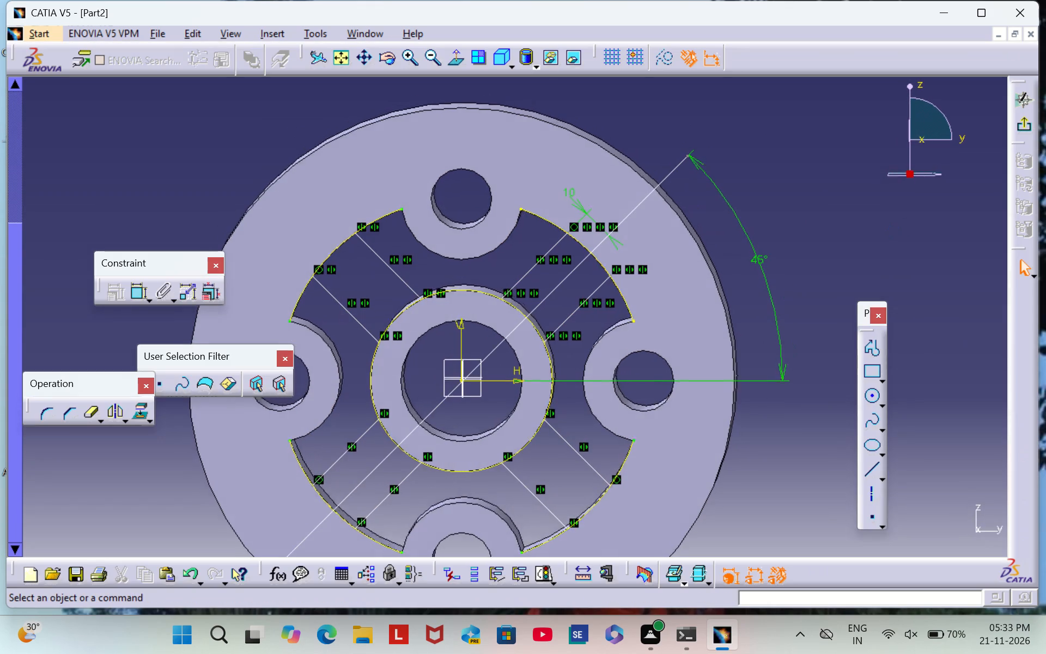
{"action": "middle_click_drag", "start_coordinate": [349, 369], "coordinate": [377, 326]}
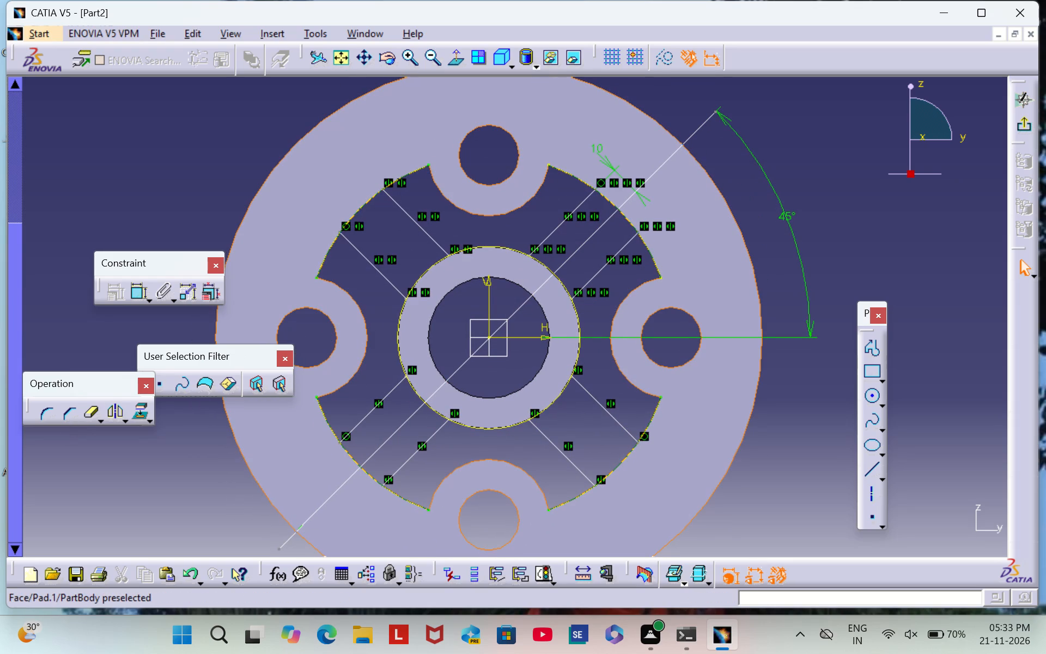
{"action": "left_click", "coordinate": [1024, 128]}
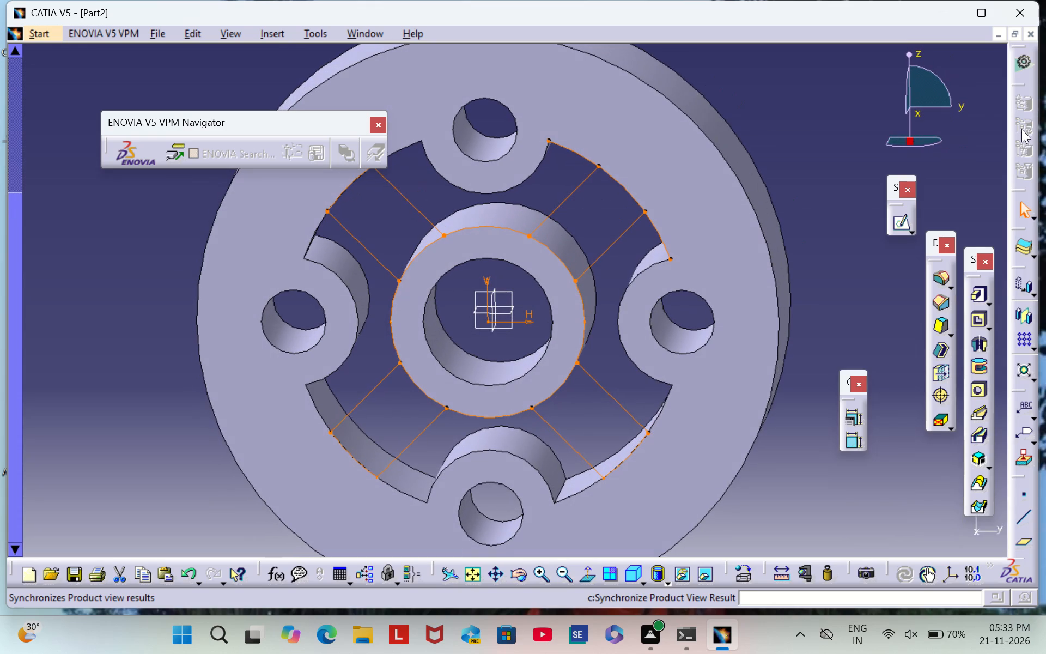
{"action": "left_click", "coordinate": [902, 222]}
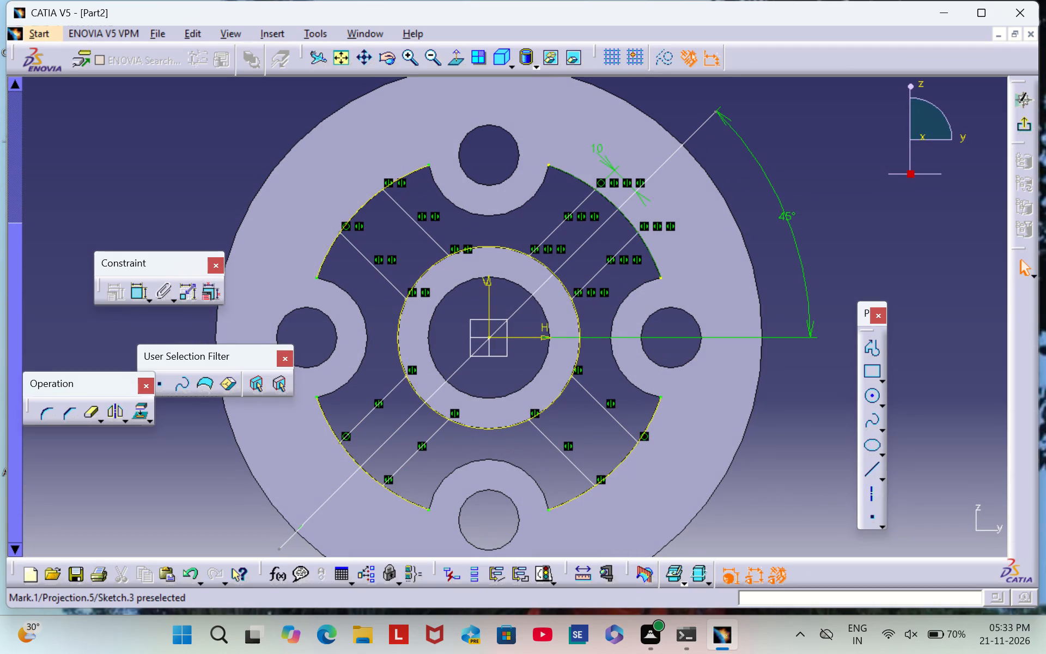
{"action": "right_click", "coordinate": [629, 215]}
{"action": "left_click", "coordinate": [759, 437]}
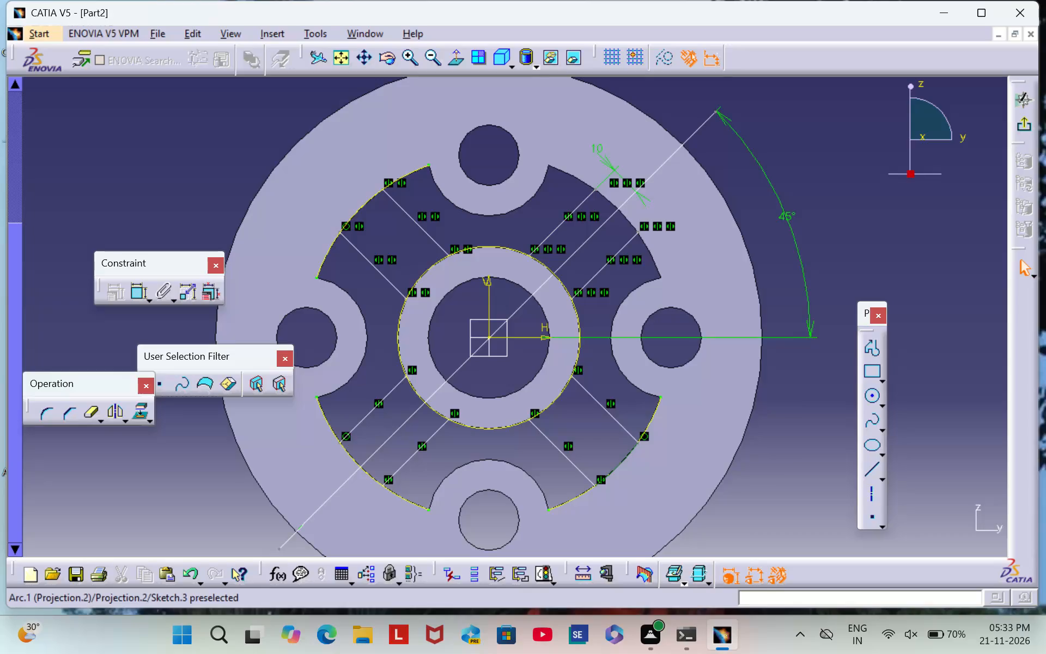
Delete the three remaining projected rim arcs in the lower-right, lower-left and upper-left quadrants of the rib sketch.
{"action": "right_click", "coordinate": [621, 459]}
{"action": "left_click", "coordinate": [671, 422]}
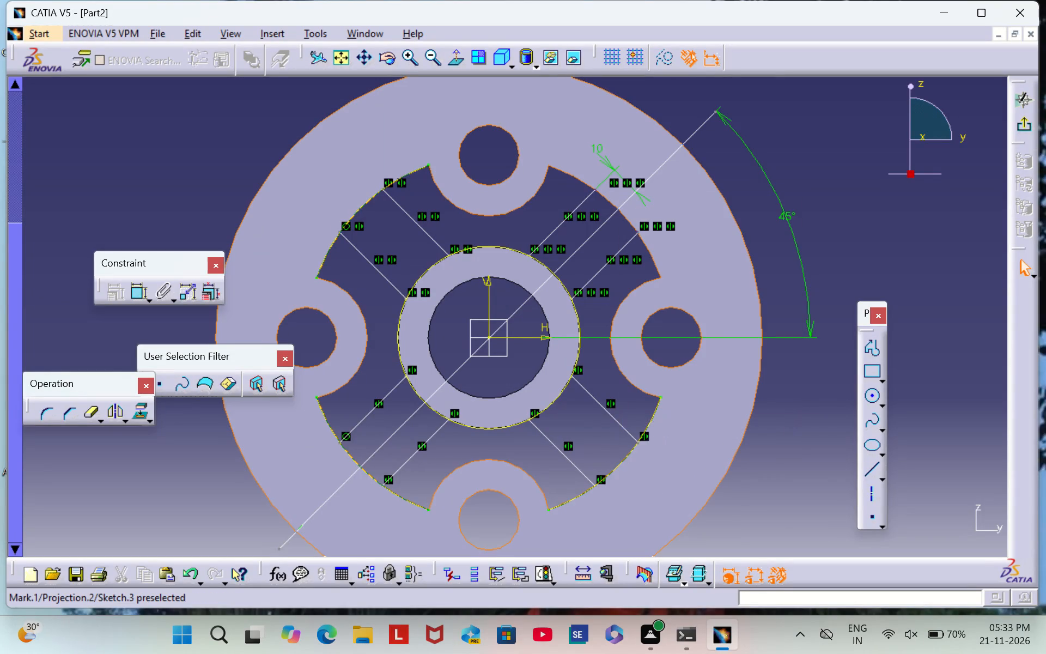
{"action": "right_click", "coordinate": [562, 505]}
{"action": "left_click", "coordinate": [615, 468]}
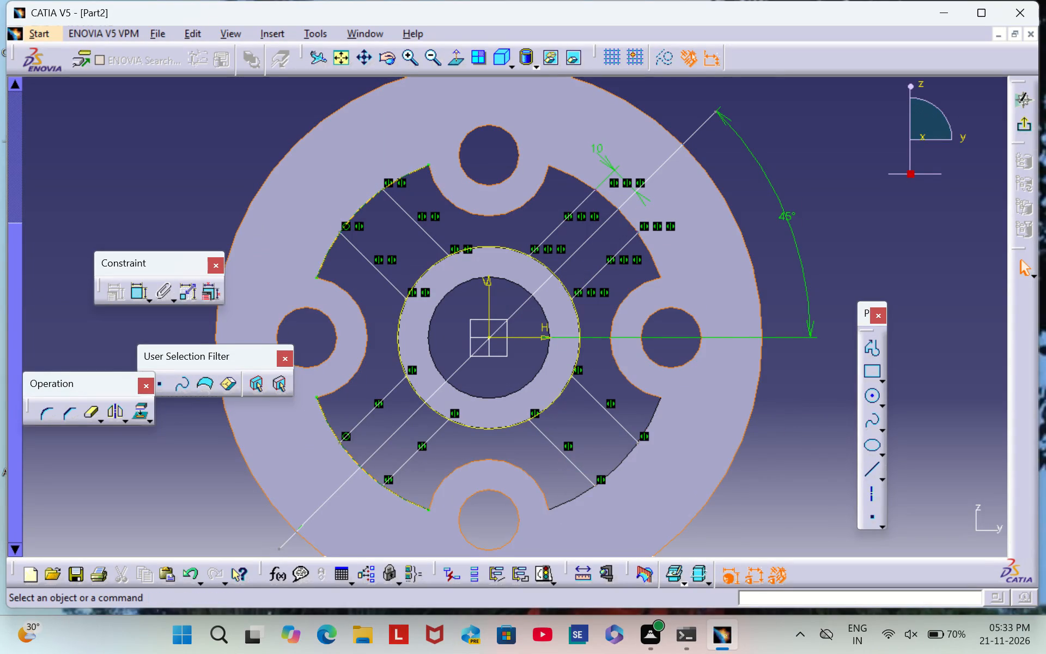
{"action": "right_click", "coordinate": [393, 491]}
{"action": "left_click", "coordinate": [436, 447]}
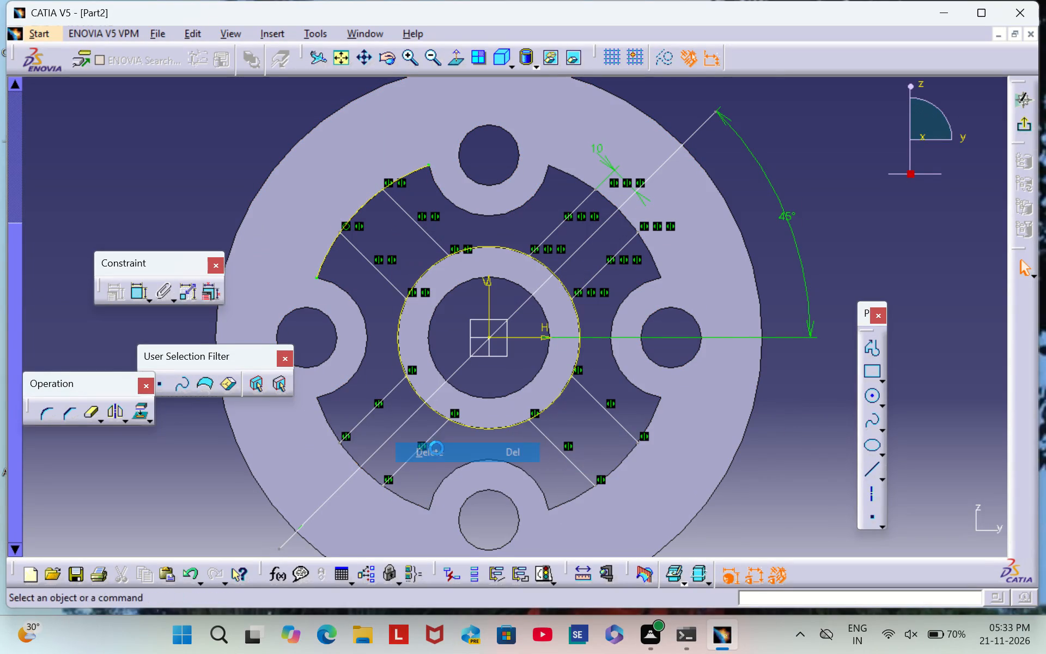
{"action": "right_click", "coordinate": [329, 246]}
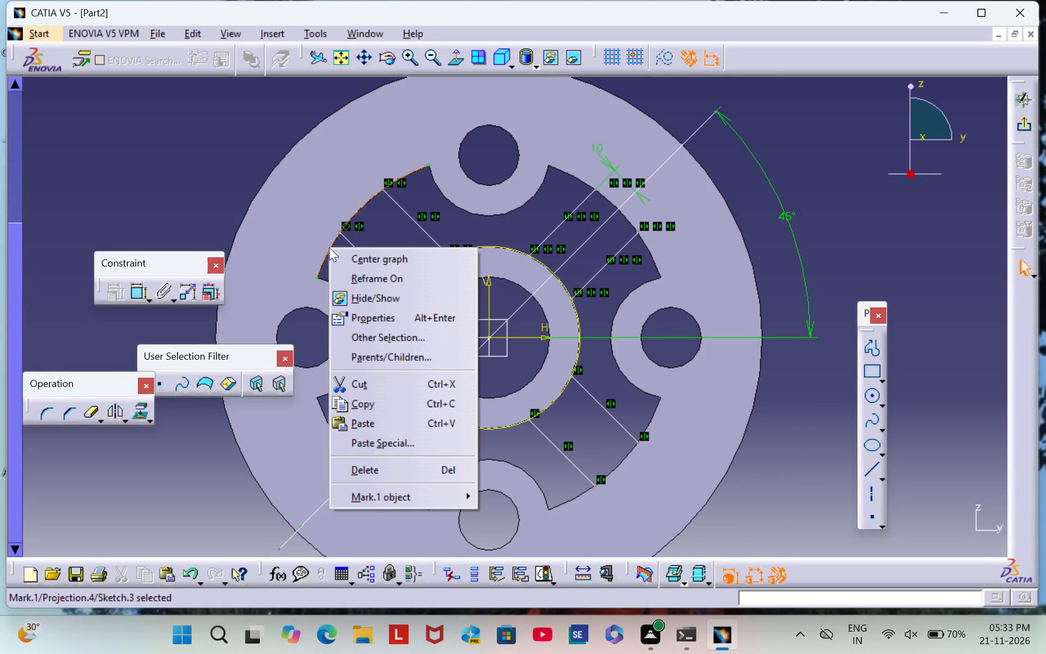
{"action": "left_click", "coordinate": [362, 474]}
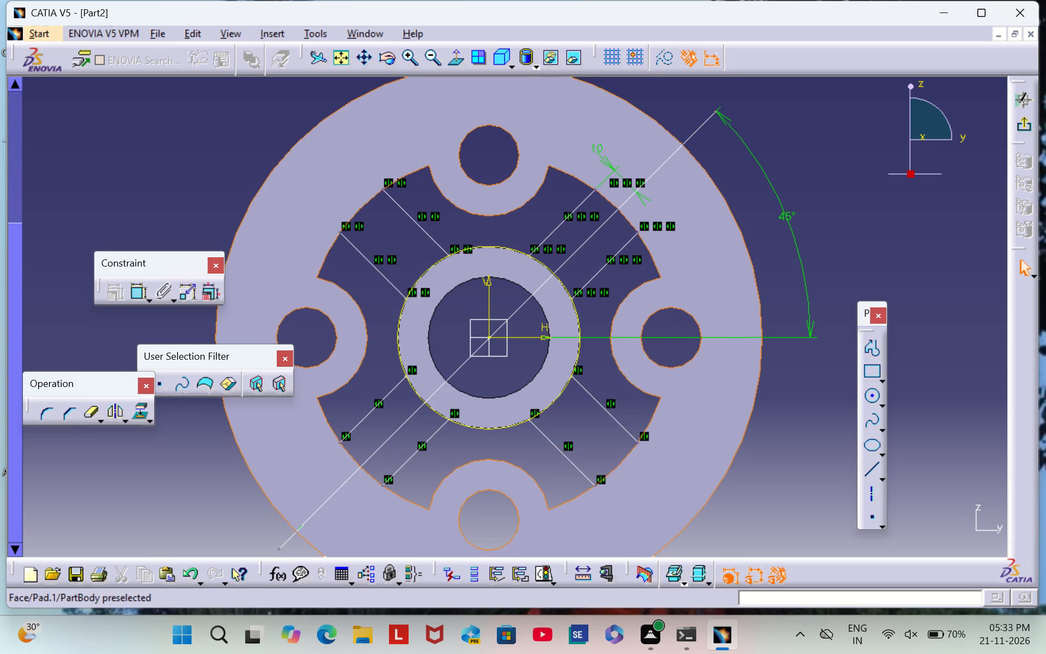
{"action": "left_click", "coordinate": [803, 441]}
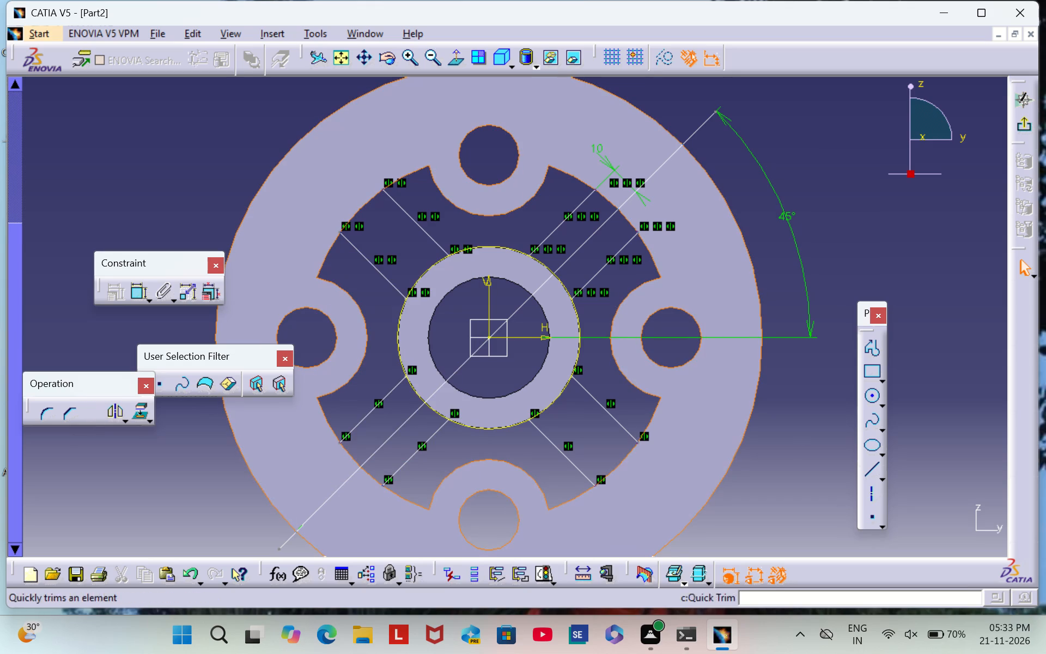
Project the part's four inner rim edges onto the sketch plane again using Project 3D Elements.
{"action": "left_click", "coordinate": [70, 493]}
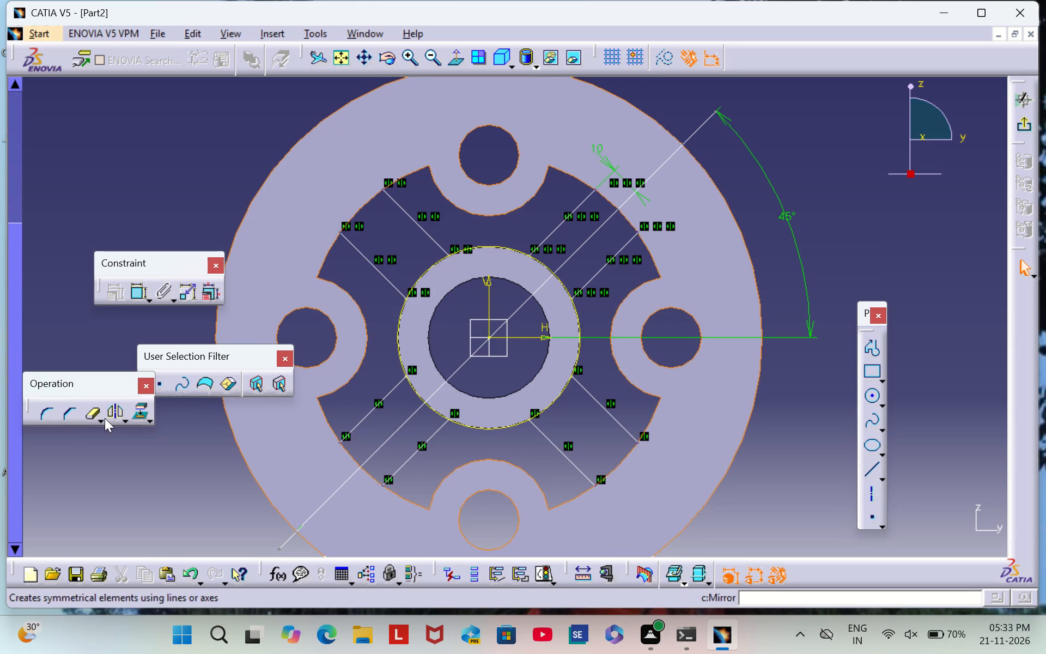
{"action": "double_click", "coordinate": [148, 411]}
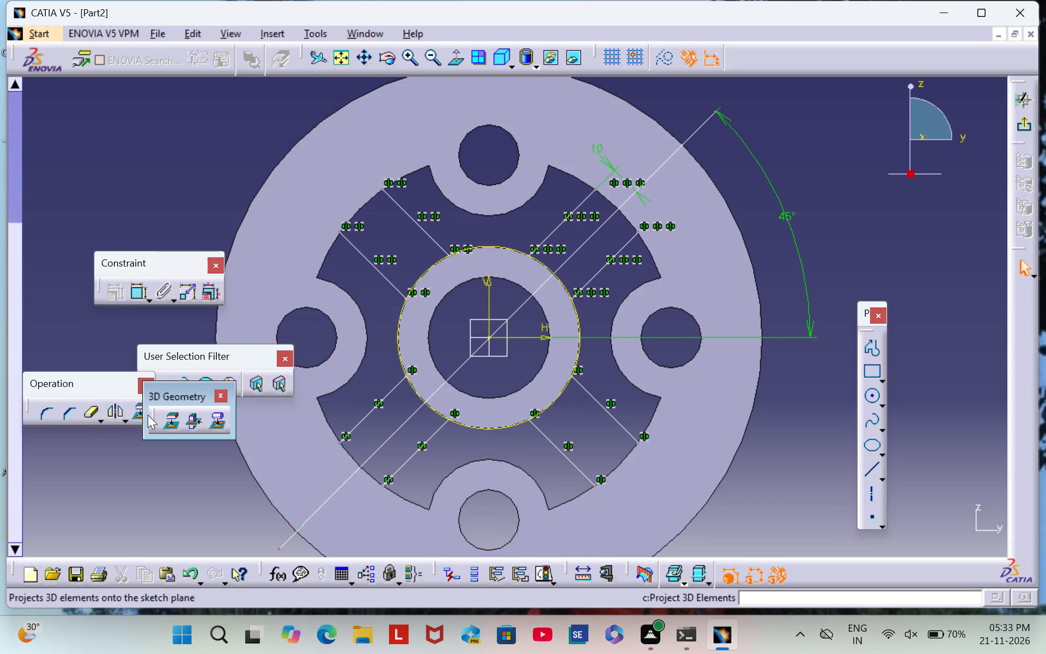
{"action": "double_click", "coordinate": [137, 416]}
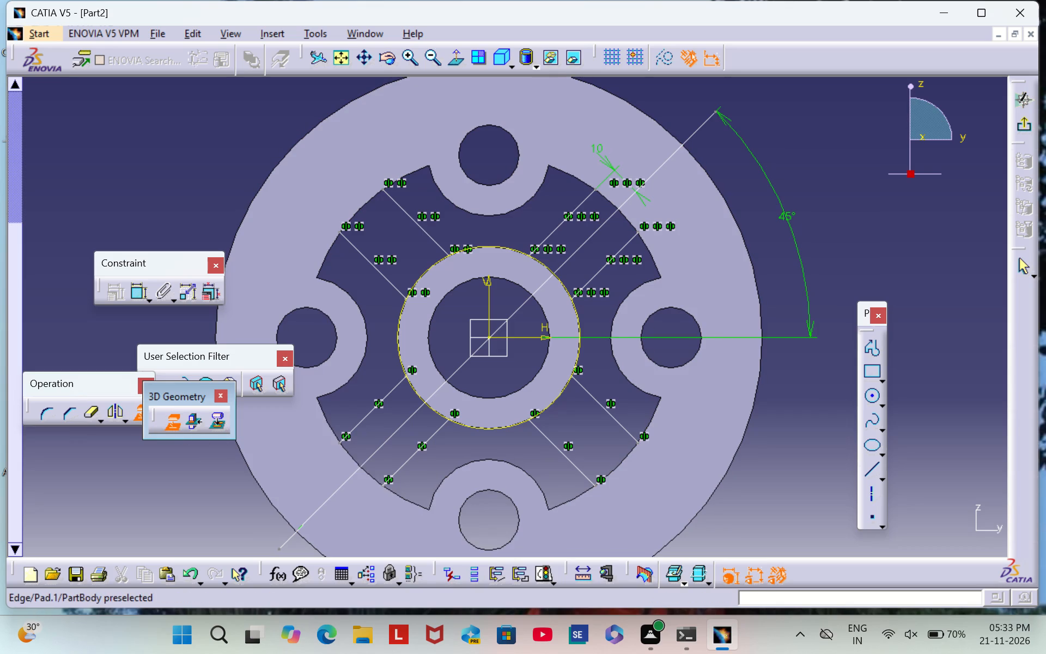
{"action": "left_click", "coordinate": [345, 449]}
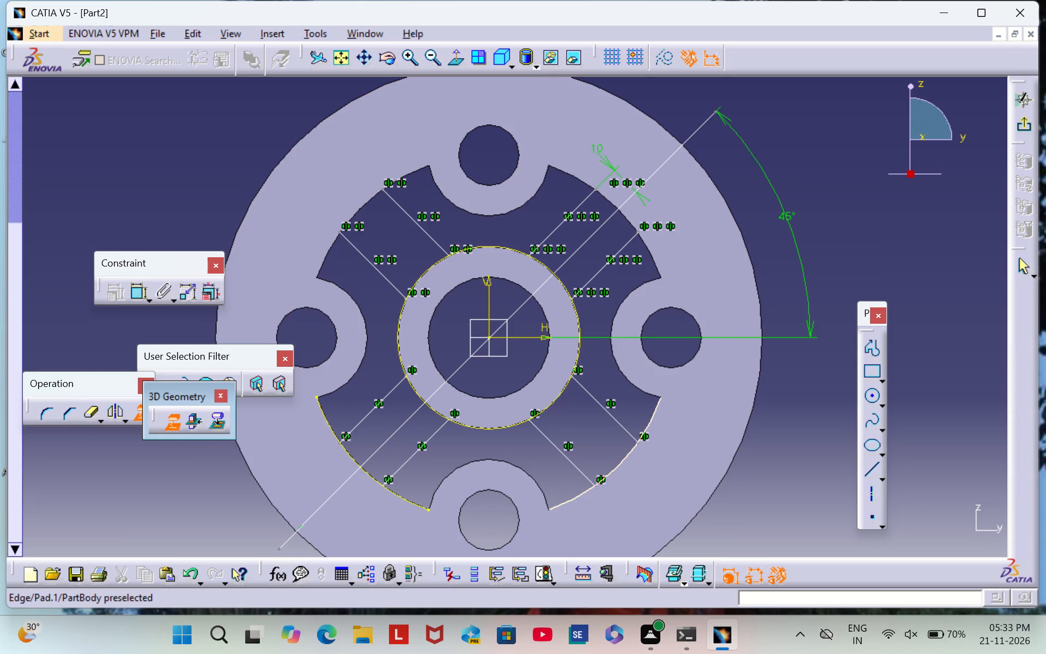
{"action": "left_click", "coordinate": [571, 499]}
{"action": "left_click", "coordinate": [645, 245]}
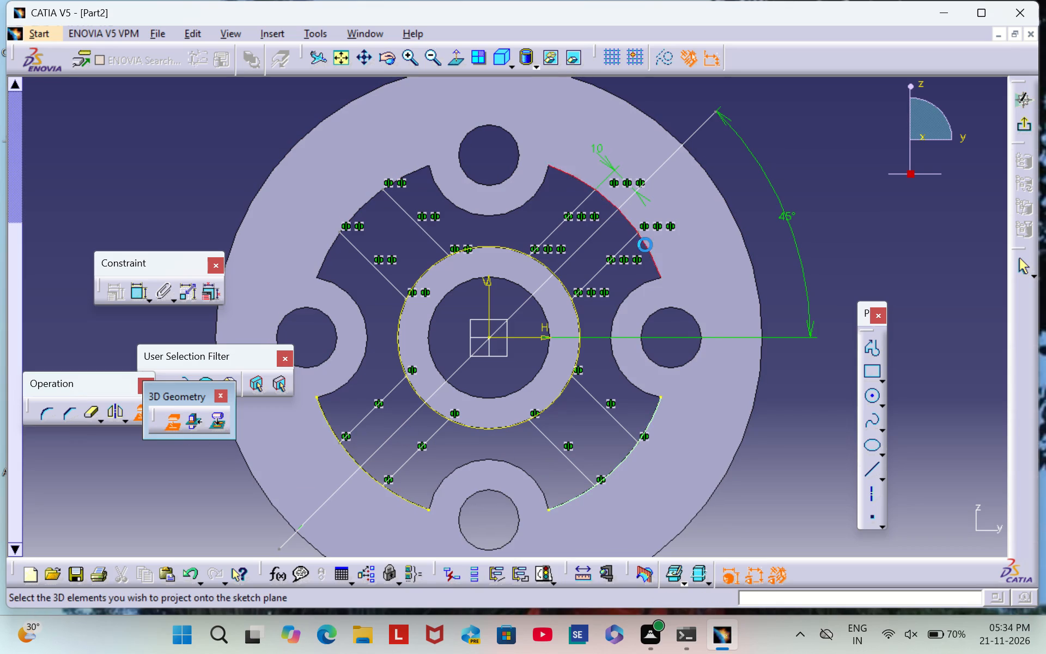
{"action": "left_click", "coordinate": [365, 205]}
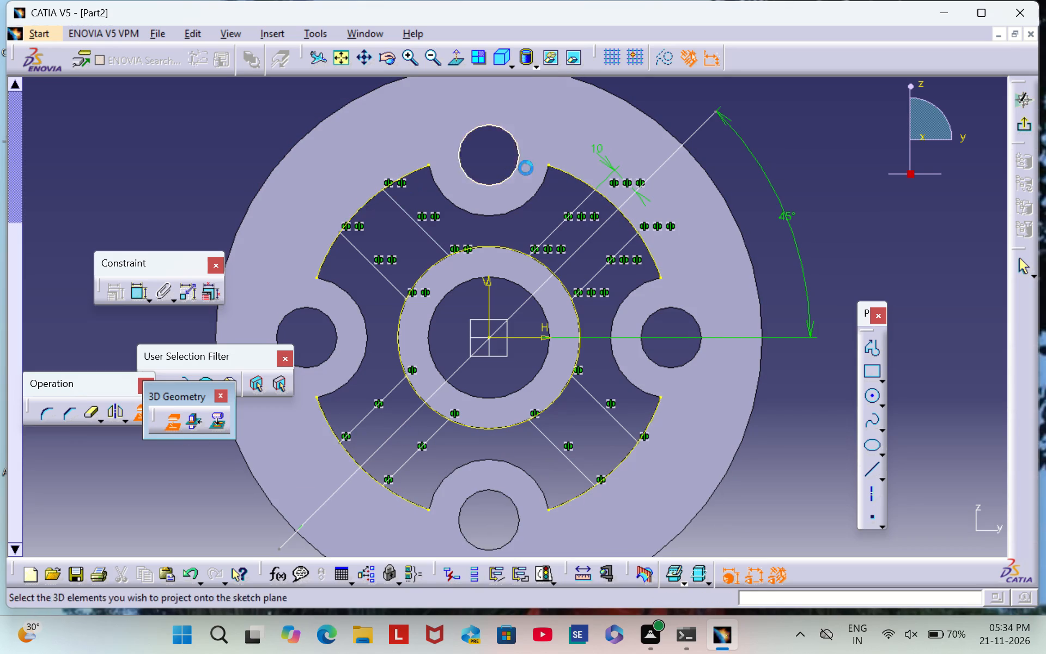
{"action": "left_click", "coordinate": [865, 201]}
{"action": "left_click", "coordinate": [171, 427]}
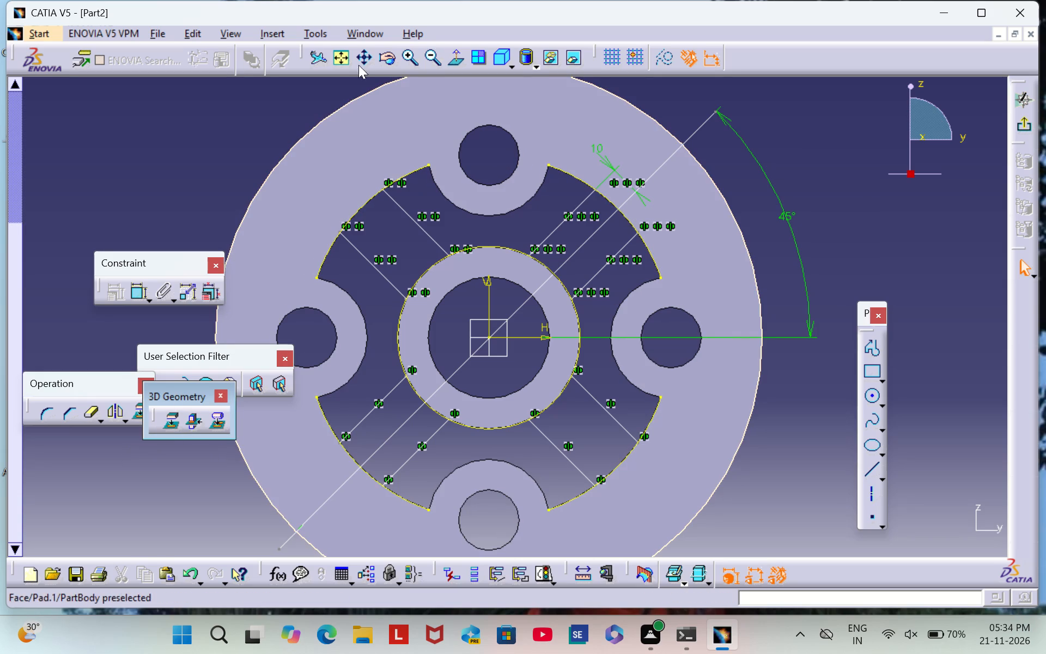
Add a coincidence constraint between the outer endpoint of the upper-left rib's lower line and the projected rim arc.
{"action": "double_click", "coordinate": [411, 57]}
{"action": "double_click", "coordinate": [414, 57]}
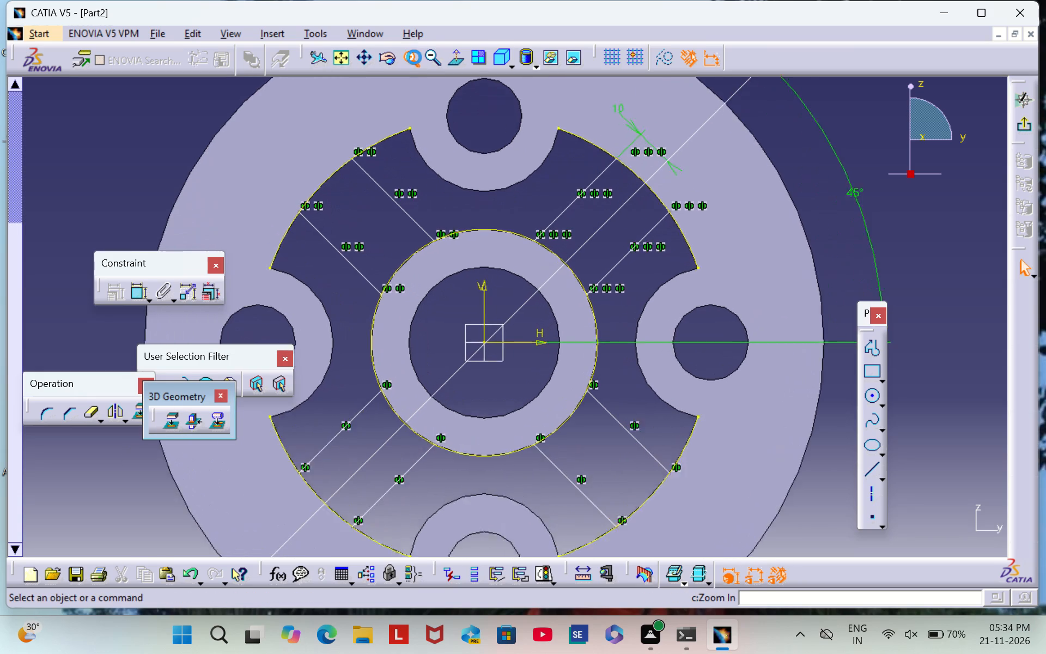
{"action": "middle_click_drag", "start_coordinate": [370, 228], "coordinate": [653, 278]}
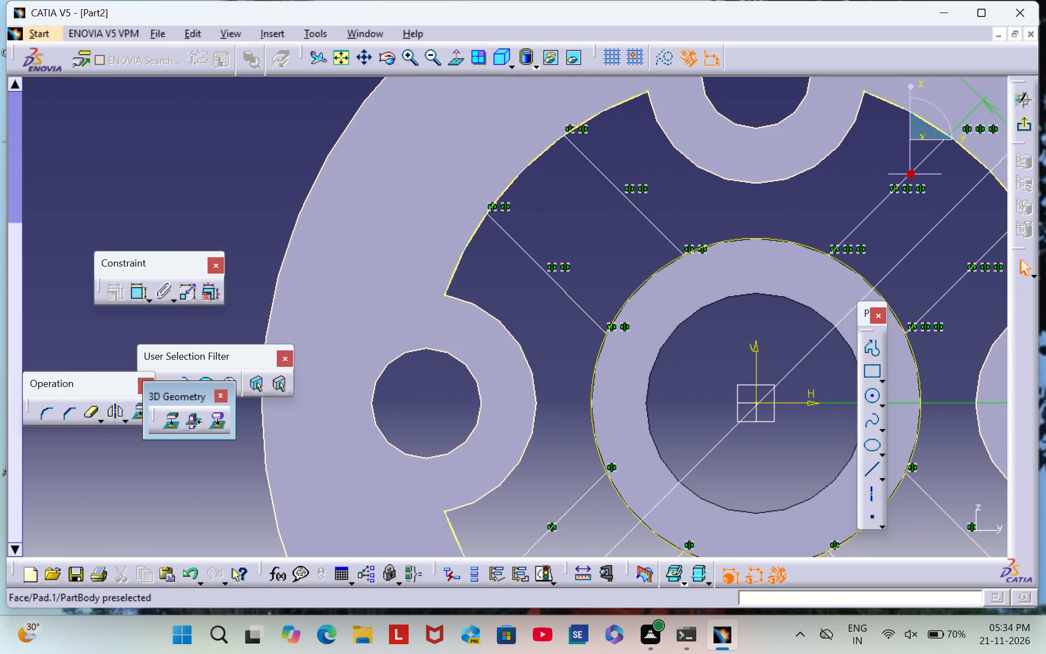
{"action": "triple_click", "coordinate": [418, 65]}
{"action": "left_click", "coordinate": [417, 64]}
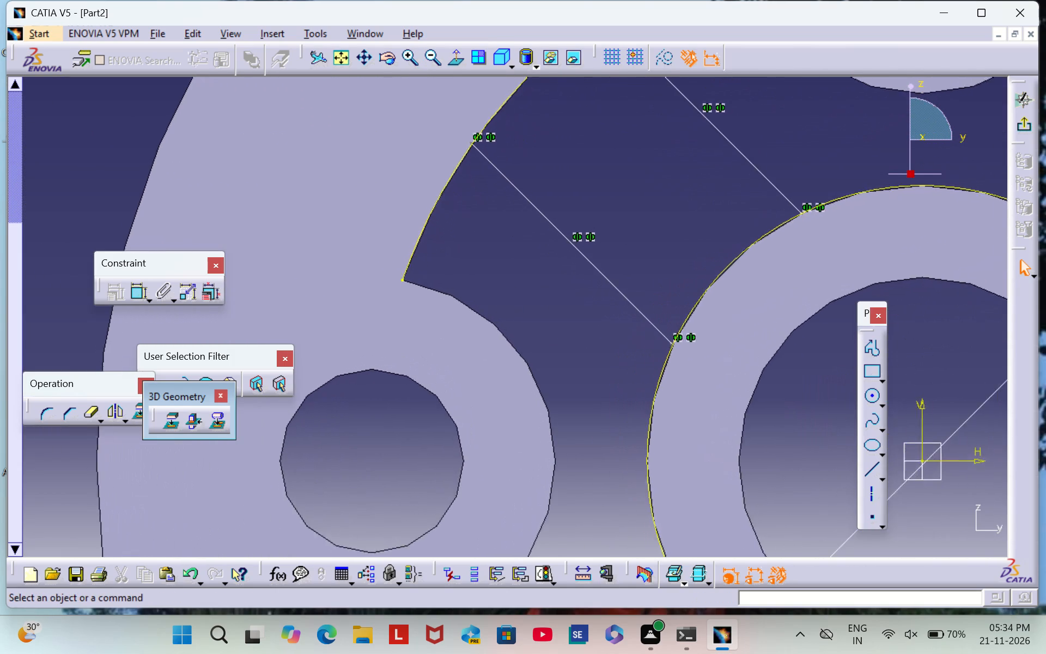
{"action": "middle_click_drag", "start_coordinate": [369, 199], "coordinate": [311, 323]}
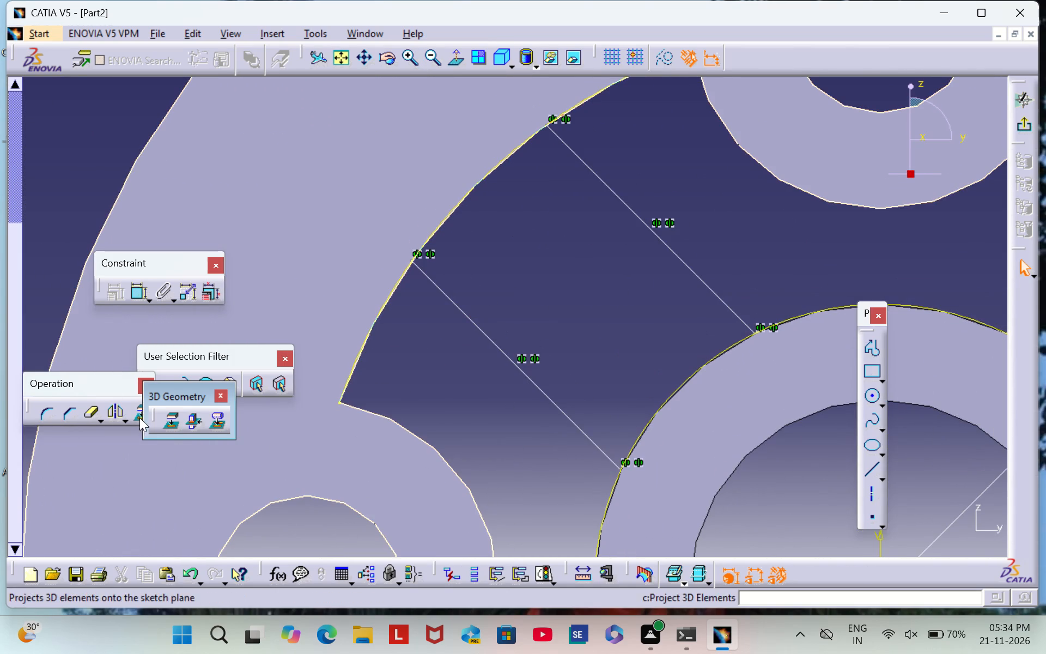
{"action": "left_click_drag", "start_coordinate": [173, 403], "coordinate": [176, 275]}
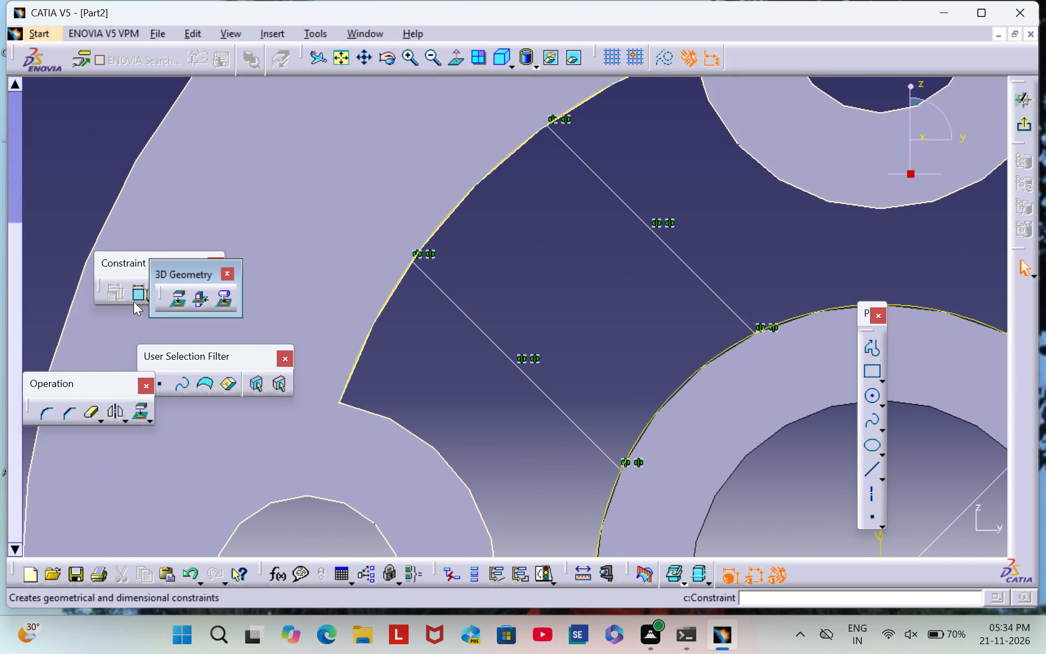
{"action": "double_click", "coordinate": [138, 295]}
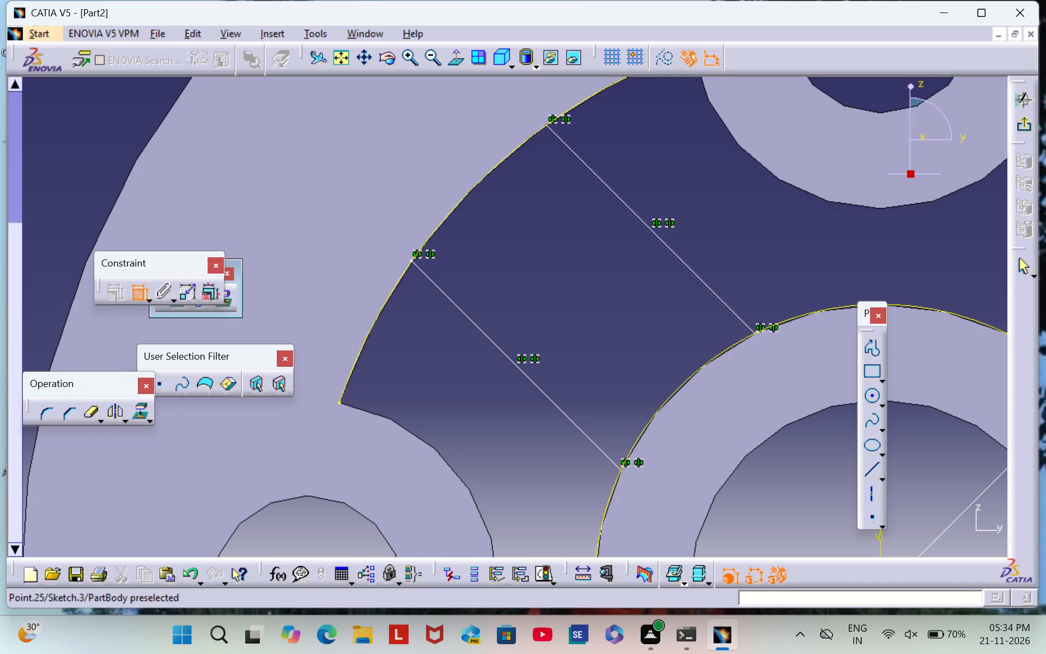
{"action": "left_click", "coordinate": [410, 261]}
{"action": "left_click", "coordinate": [397, 282]}
{"action": "right_click", "coordinate": [441, 267]}
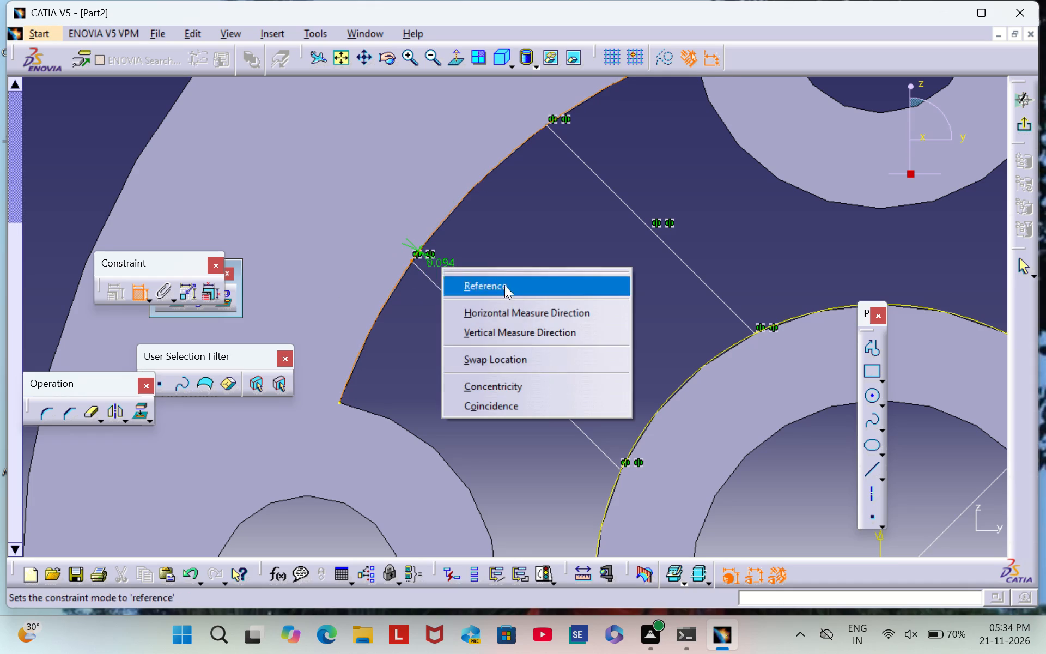
{"action": "left_click", "coordinate": [575, 407]}
{"action": "middle_click_drag", "start_coordinate": [600, 258], "coordinate": [513, 300]}
{"action": "scroll", "coordinate": [600, 258], "scroll_direction": "down", "scroll_amount": 1}
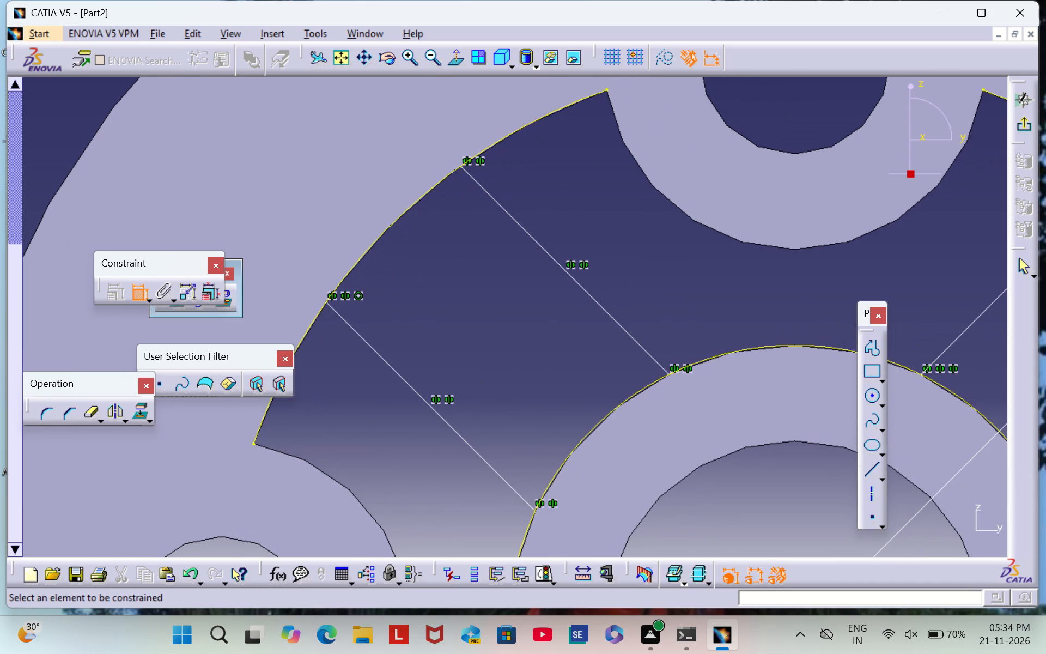
Exit the rib sketch to check its profile in 3D, and reopen the sketch.
{"action": "triple_click", "coordinate": [429, 63]}
{"action": "triple_click", "coordinate": [429, 63]}
{"action": "triple_click", "coordinate": [429, 63]}
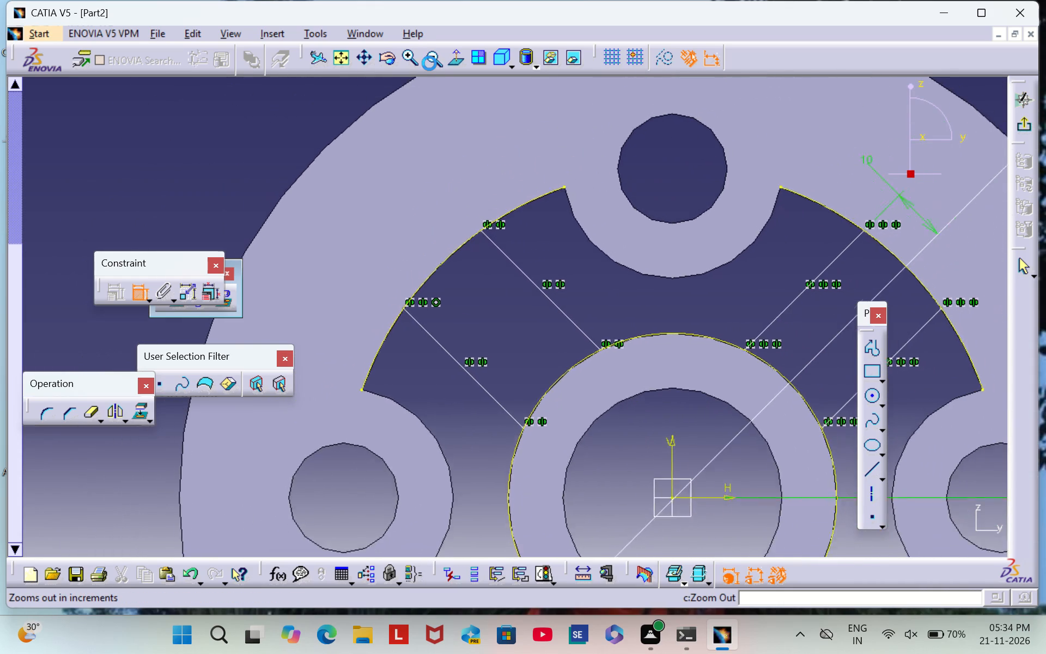
{"action": "left_click", "coordinate": [429, 63]}
{"action": "middle_click_drag", "start_coordinate": [622, 450], "coordinate": [570, 369]}
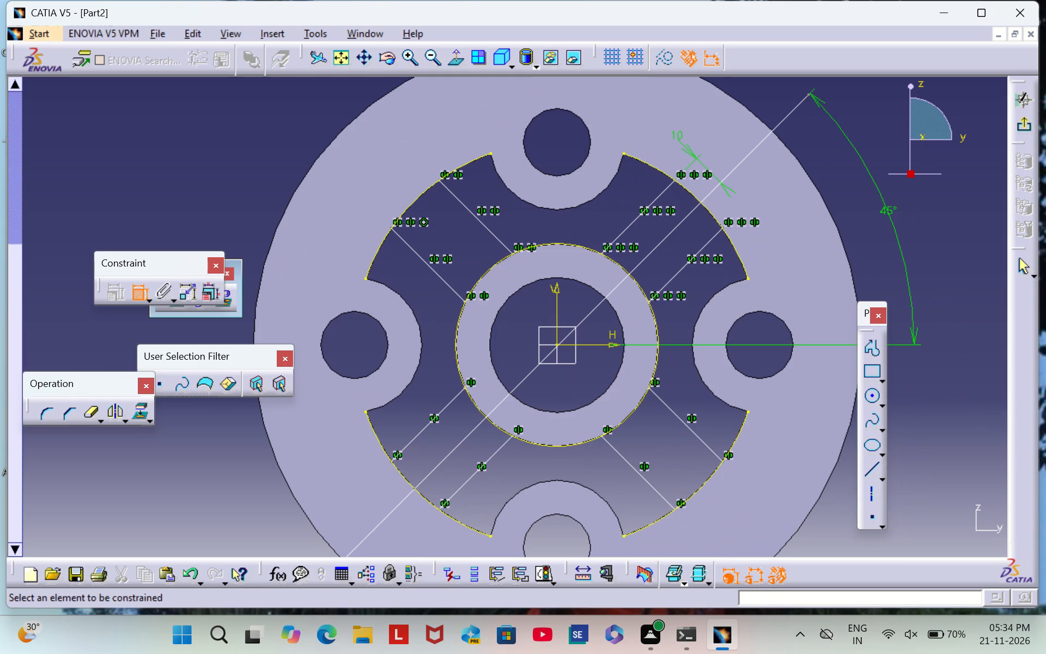
{"action": "left_click", "coordinate": [1023, 134]}
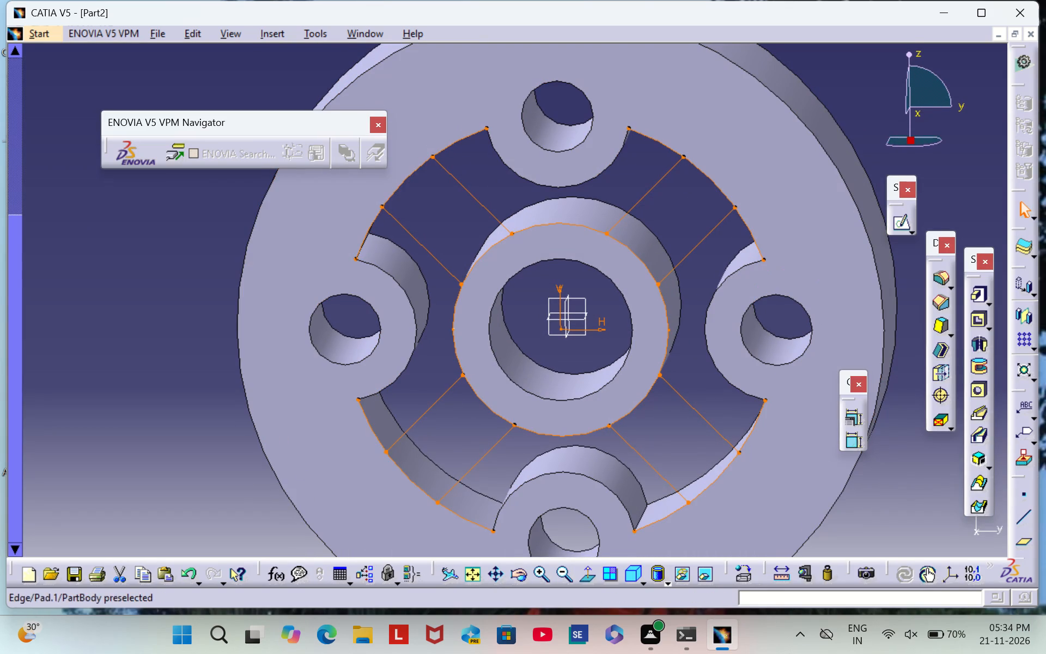
{"action": "left_click", "coordinate": [897, 227]}
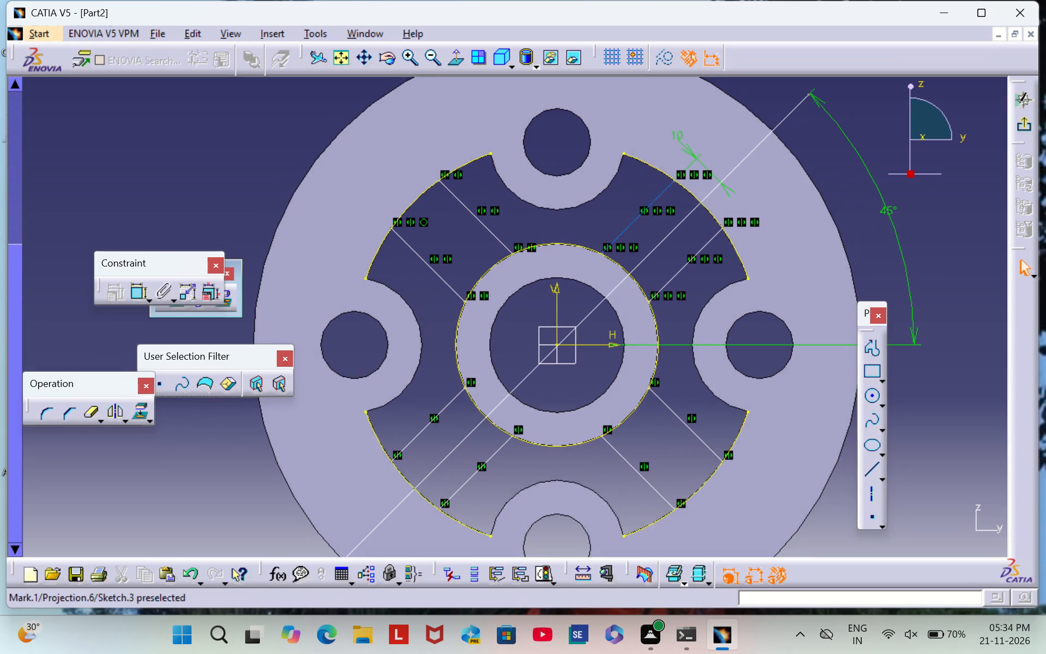
Quick Trim the projected hub circle segments lying between the four ribs.
{"action": "left_click", "coordinate": [433, 62]}
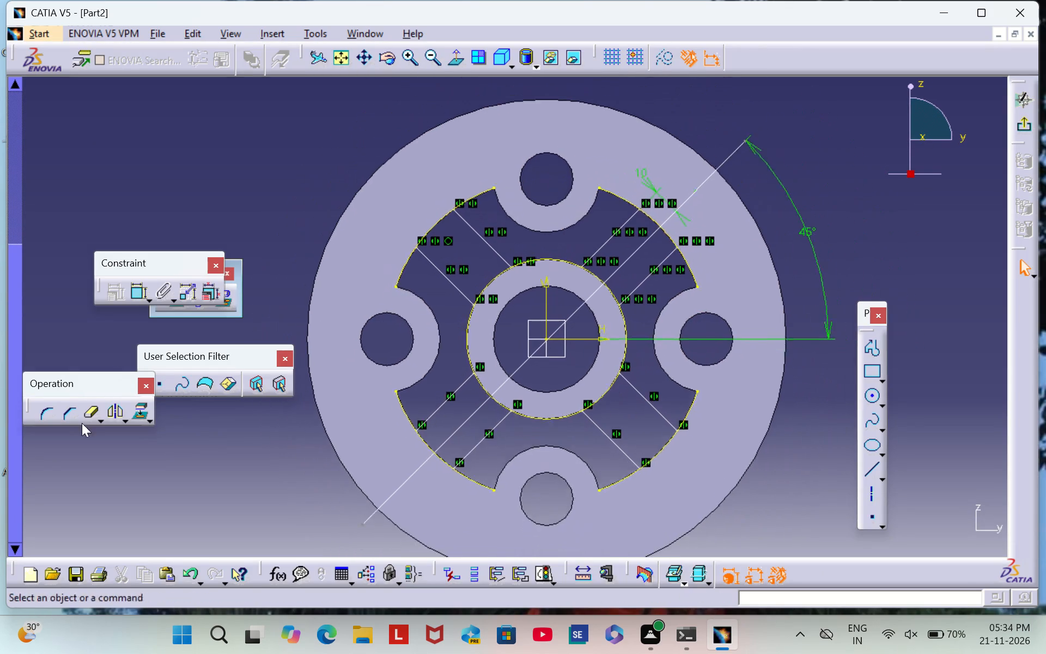
{"action": "double_click", "coordinate": [91, 415]}
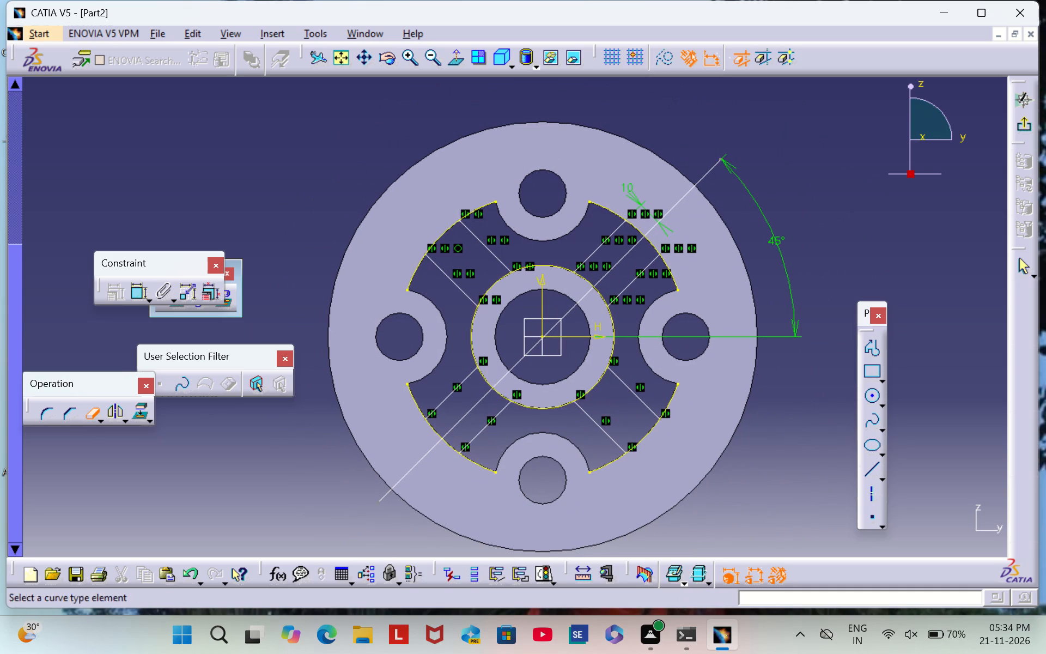
{"action": "left_click", "coordinate": [469, 335]}
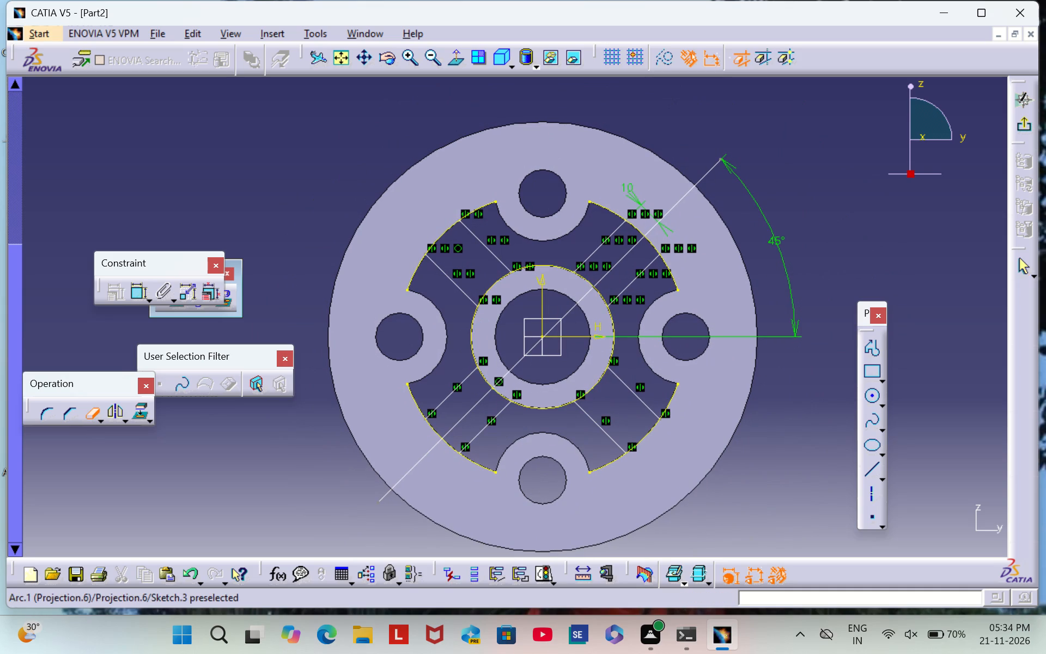
{"action": "left_click", "coordinate": [542, 264]}
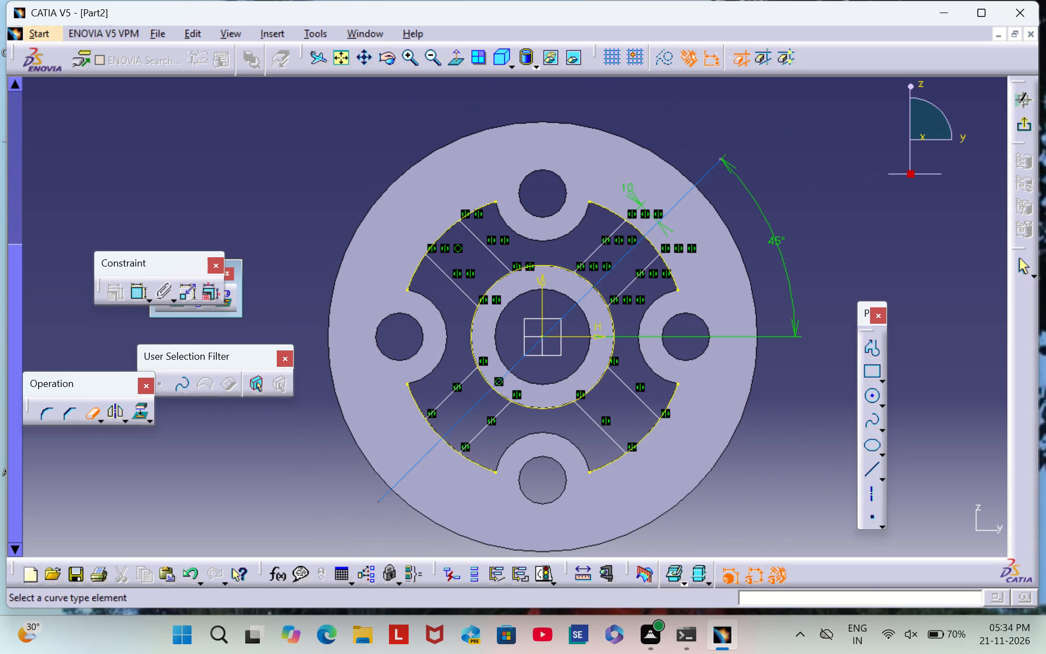
{"action": "left_click", "coordinate": [614, 330]}
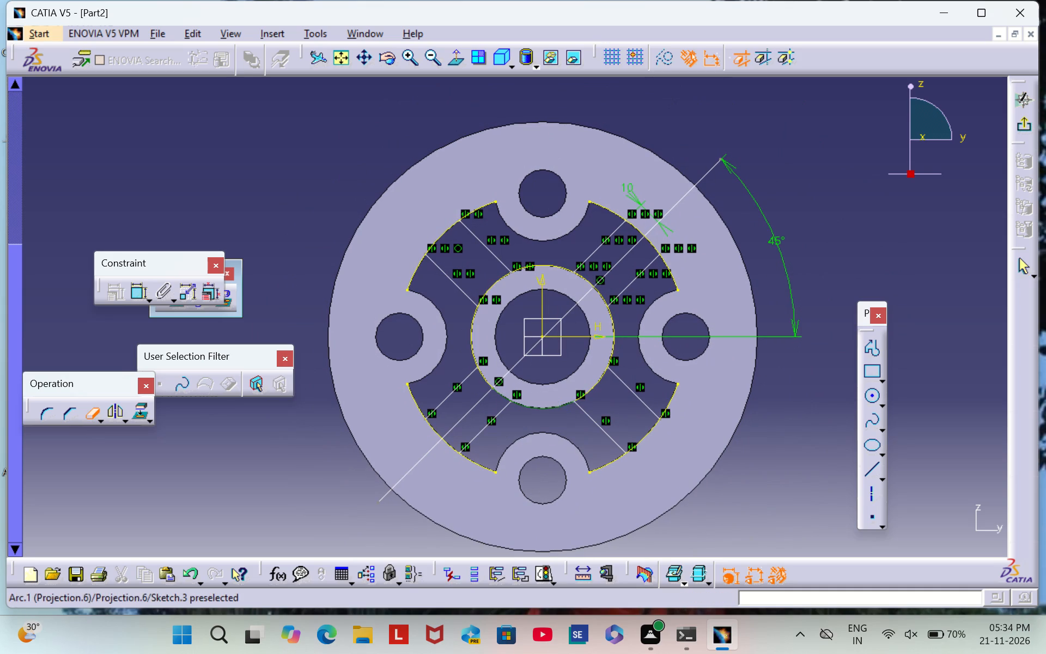
{"action": "left_click", "coordinate": [533, 407]}
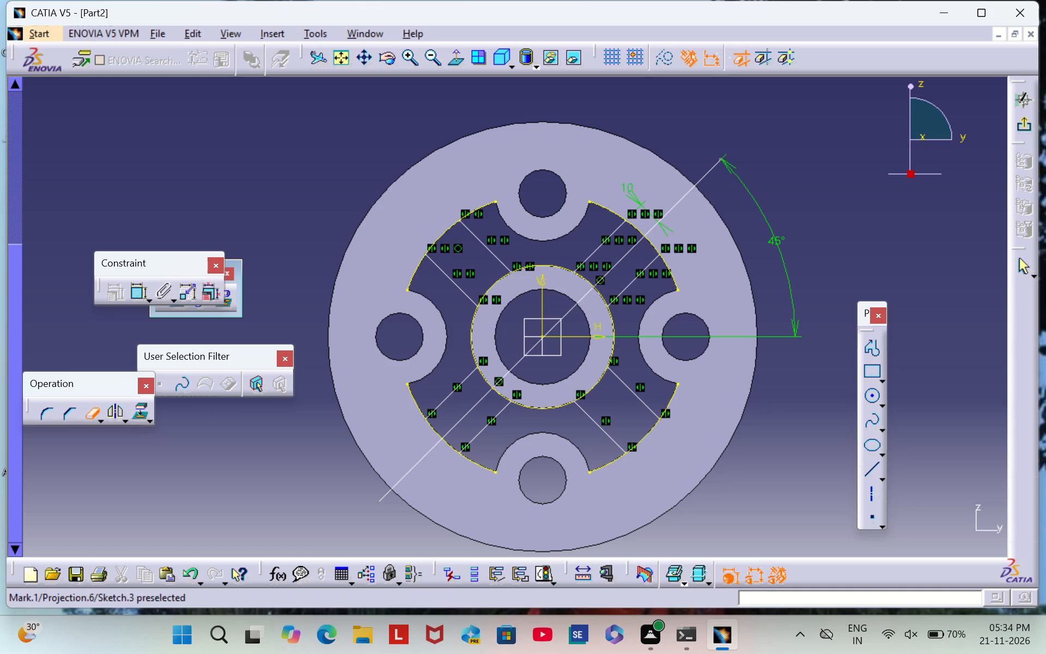
Quick Trim the projected inner rim arc segments lying between the four diagonal ribs and the bolt-hole bosses.
{"action": "left_click", "coordinate": [477, 463]}
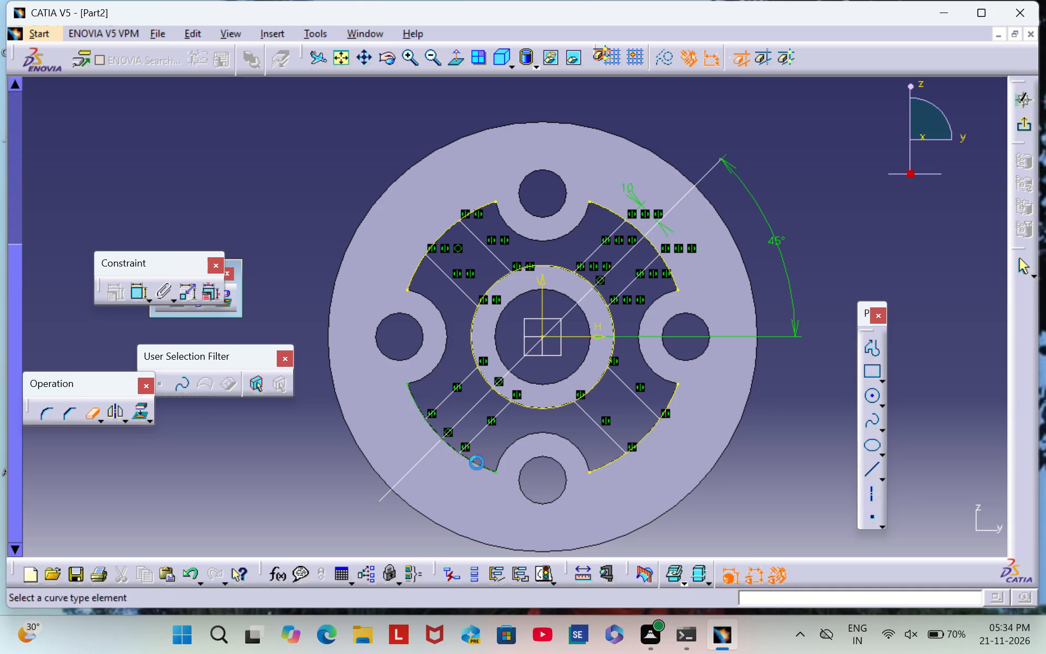
{"action": "left_click", "coordinate": [409, 393]}
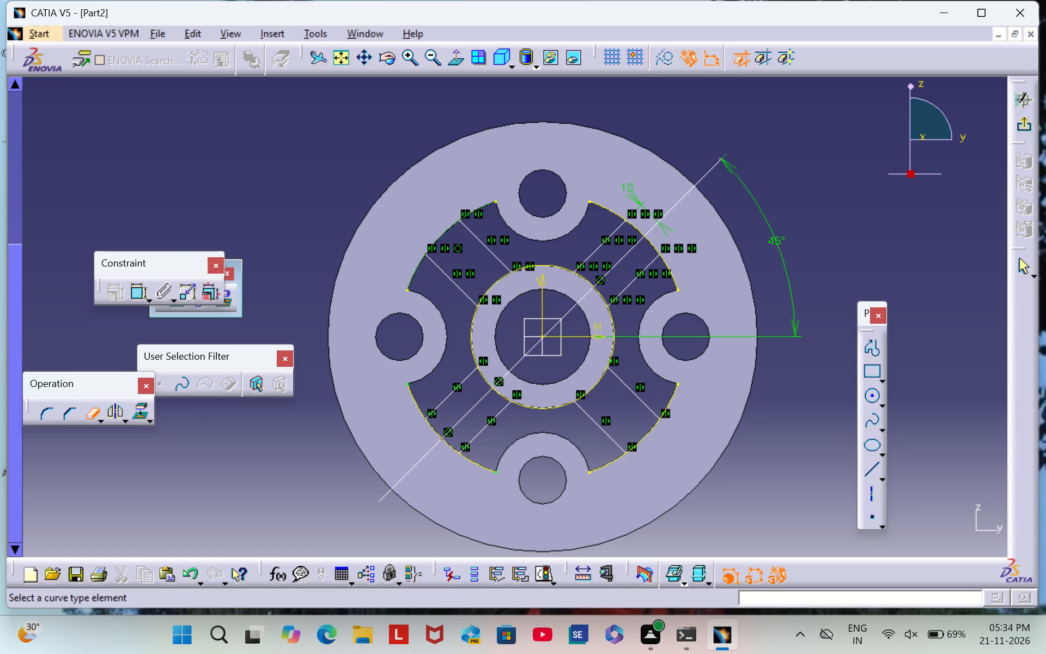
{"action": "left_click", "coordinate": [409, 277]}
{"action": "left_click", "coordinate": [604, 466]}
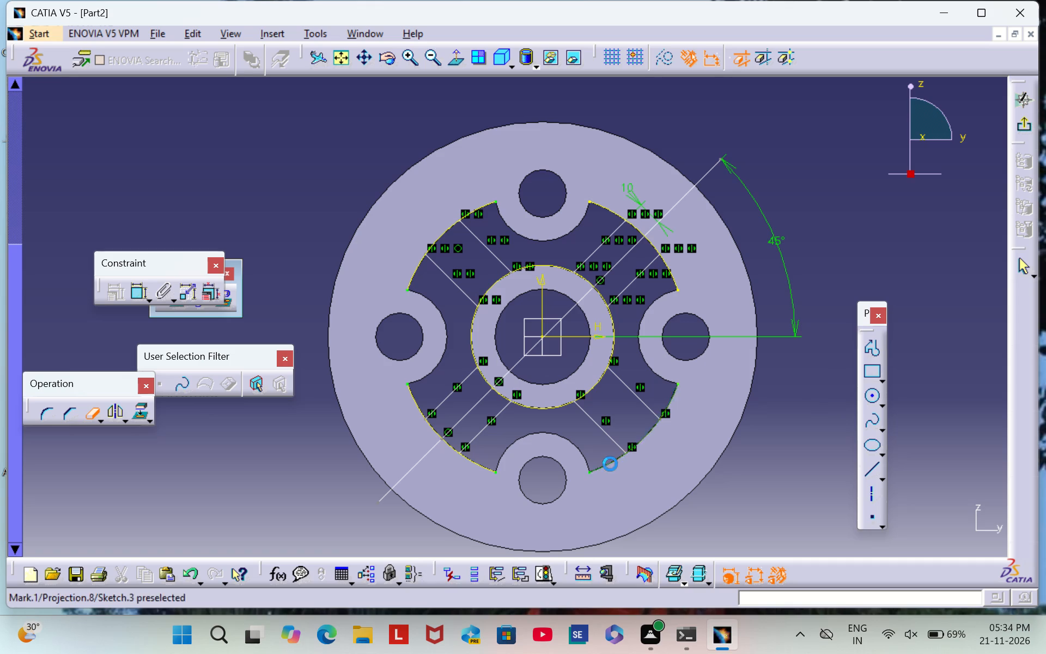
{"action": "left_click", "coordinate": [668, 399]}
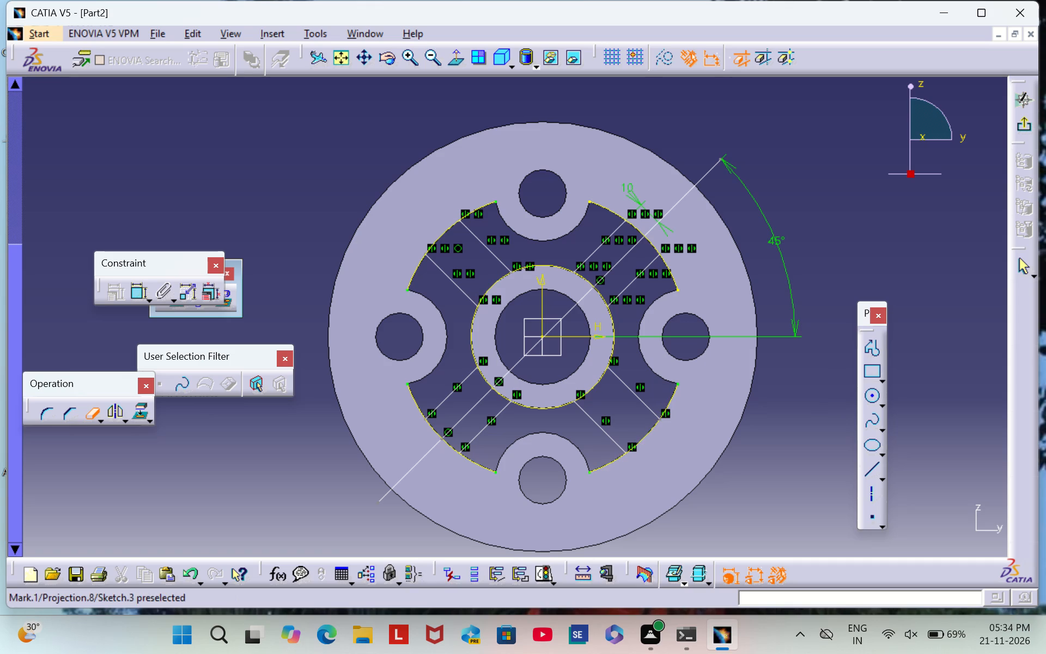
{"action": "left_click", "coordinate": [669, 278]}
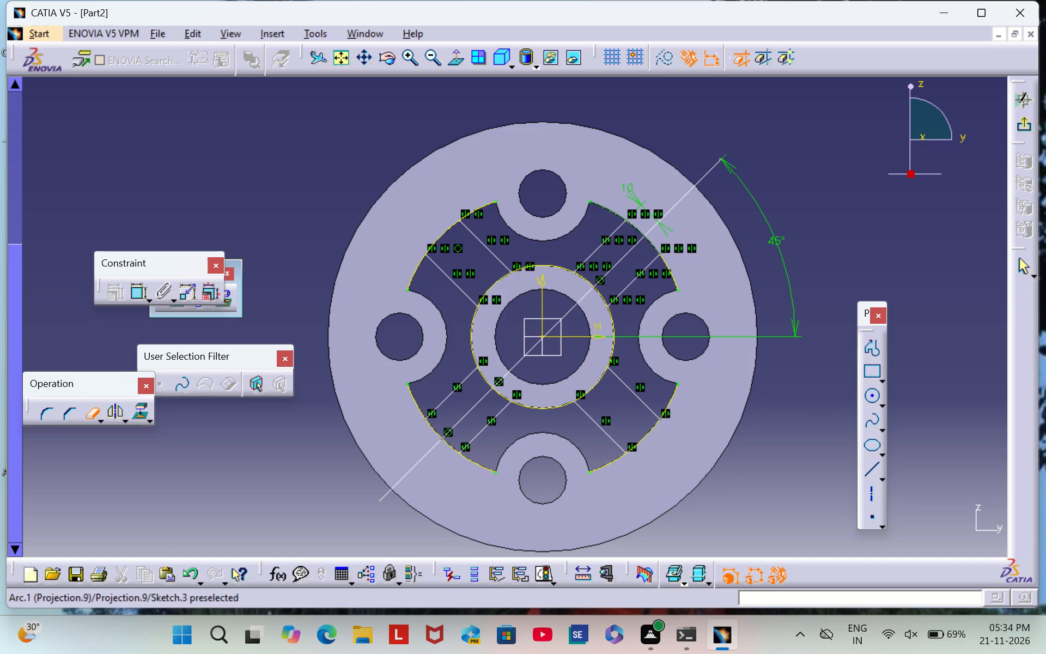
Exit the rib sketch to check the trimmed profile in 3D, and reopen the sketch.
{"action": "left_click", "coordinate": [1027, 122]}
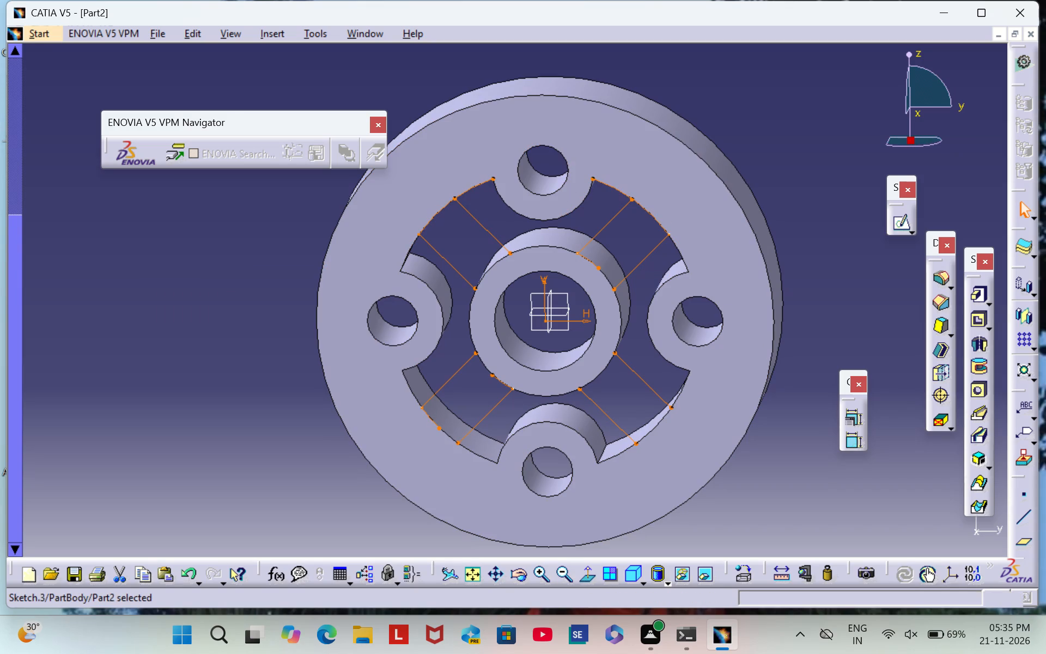
{"action": "left_click", "coordinate": [898, 227]}
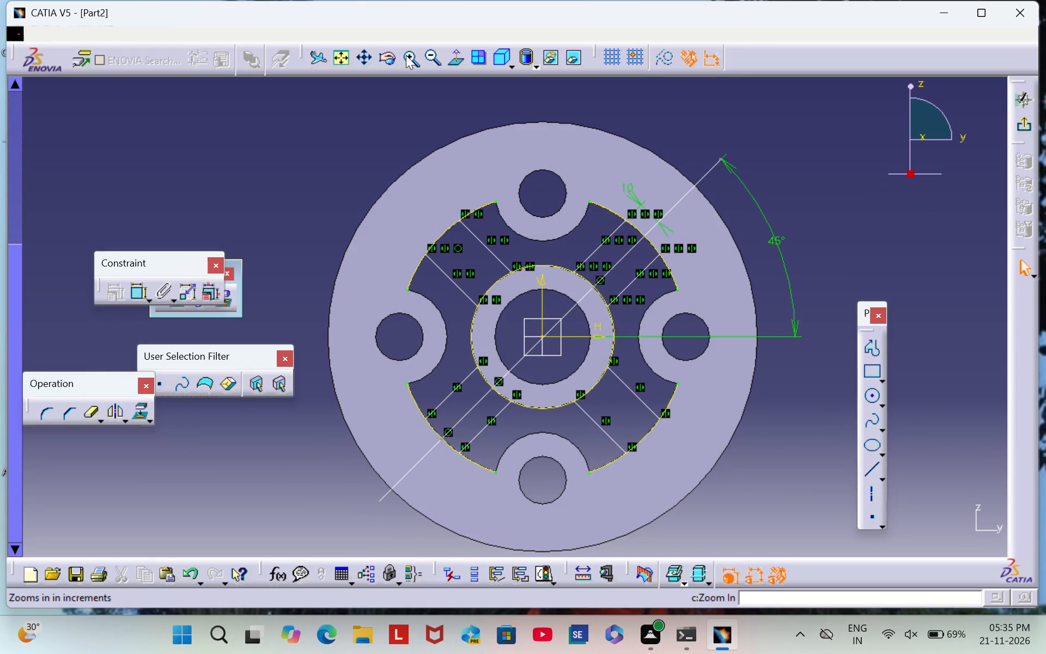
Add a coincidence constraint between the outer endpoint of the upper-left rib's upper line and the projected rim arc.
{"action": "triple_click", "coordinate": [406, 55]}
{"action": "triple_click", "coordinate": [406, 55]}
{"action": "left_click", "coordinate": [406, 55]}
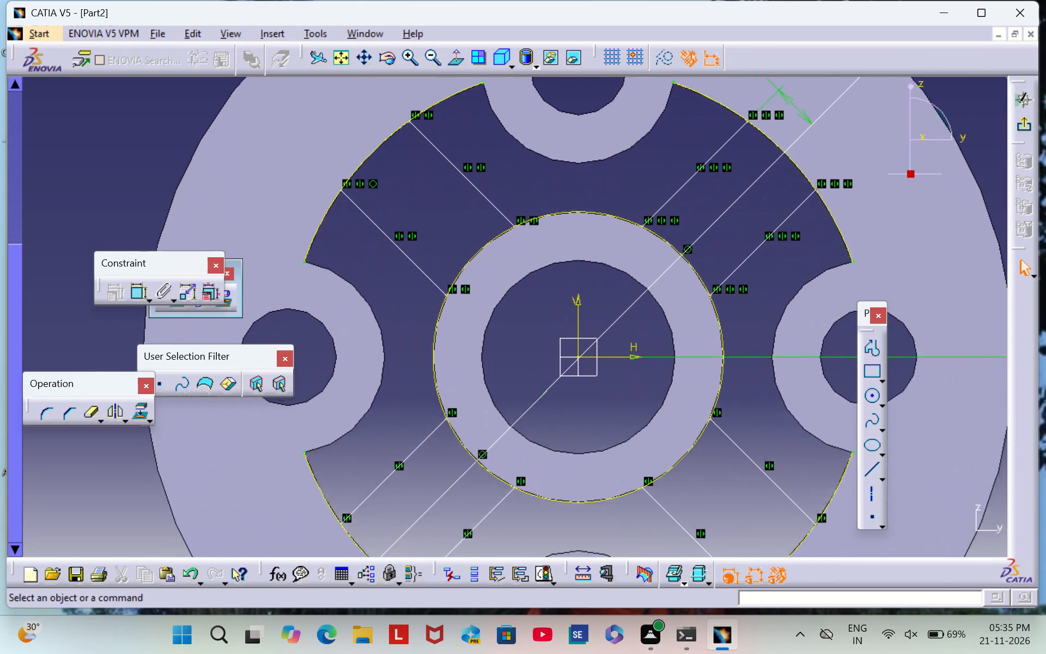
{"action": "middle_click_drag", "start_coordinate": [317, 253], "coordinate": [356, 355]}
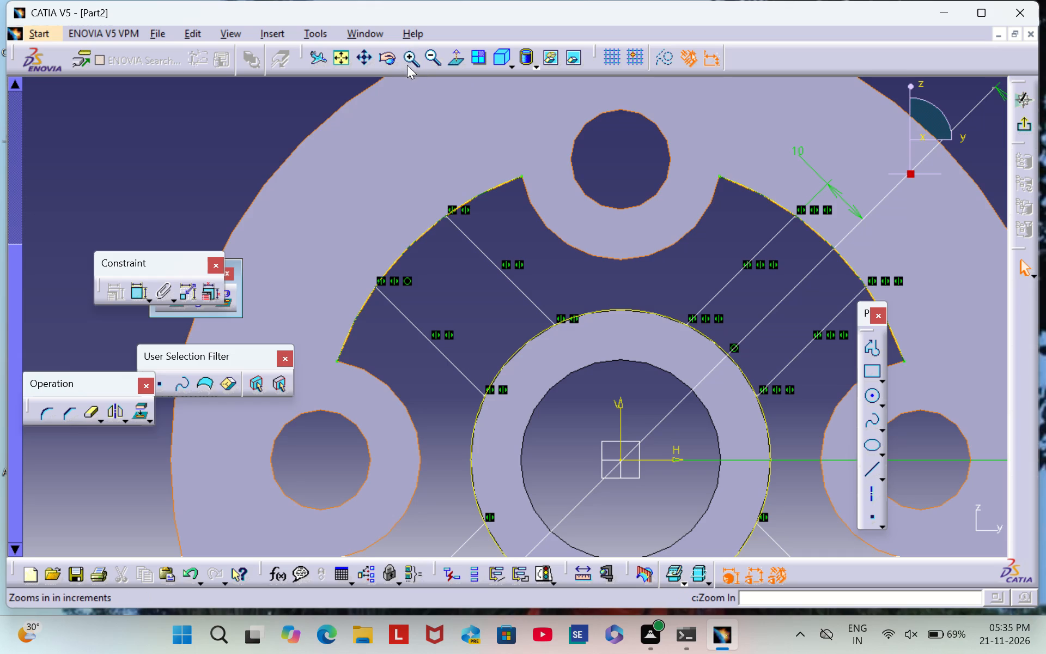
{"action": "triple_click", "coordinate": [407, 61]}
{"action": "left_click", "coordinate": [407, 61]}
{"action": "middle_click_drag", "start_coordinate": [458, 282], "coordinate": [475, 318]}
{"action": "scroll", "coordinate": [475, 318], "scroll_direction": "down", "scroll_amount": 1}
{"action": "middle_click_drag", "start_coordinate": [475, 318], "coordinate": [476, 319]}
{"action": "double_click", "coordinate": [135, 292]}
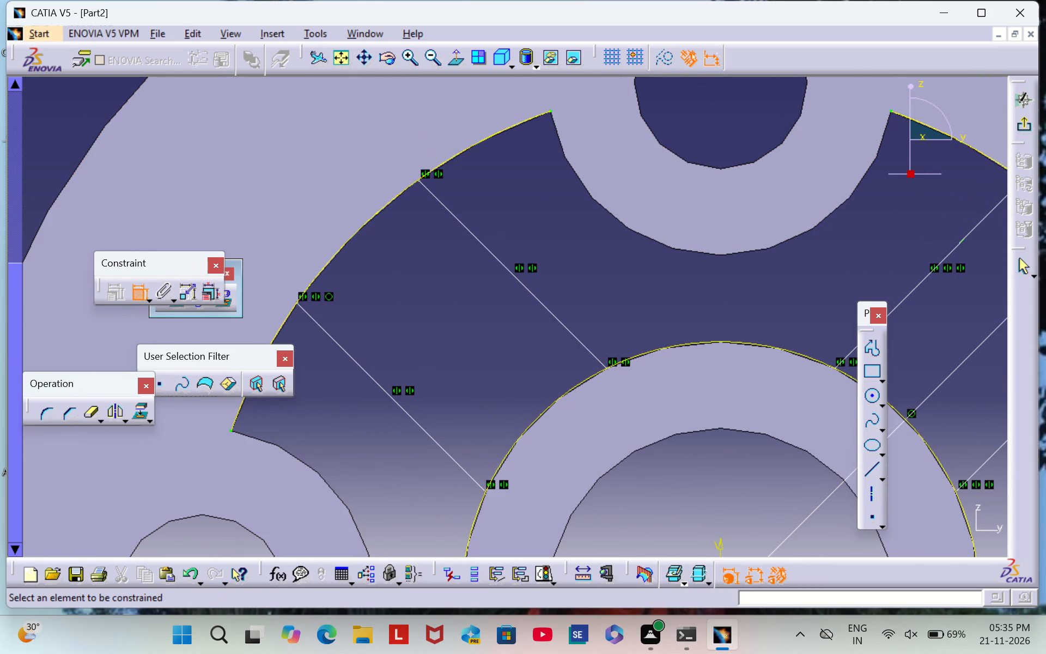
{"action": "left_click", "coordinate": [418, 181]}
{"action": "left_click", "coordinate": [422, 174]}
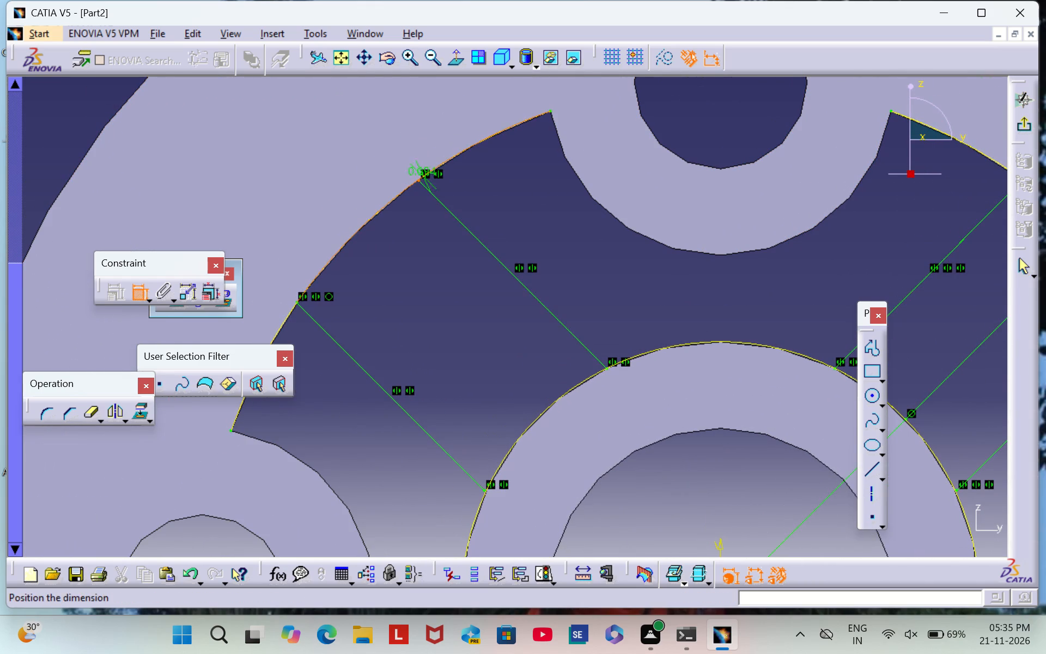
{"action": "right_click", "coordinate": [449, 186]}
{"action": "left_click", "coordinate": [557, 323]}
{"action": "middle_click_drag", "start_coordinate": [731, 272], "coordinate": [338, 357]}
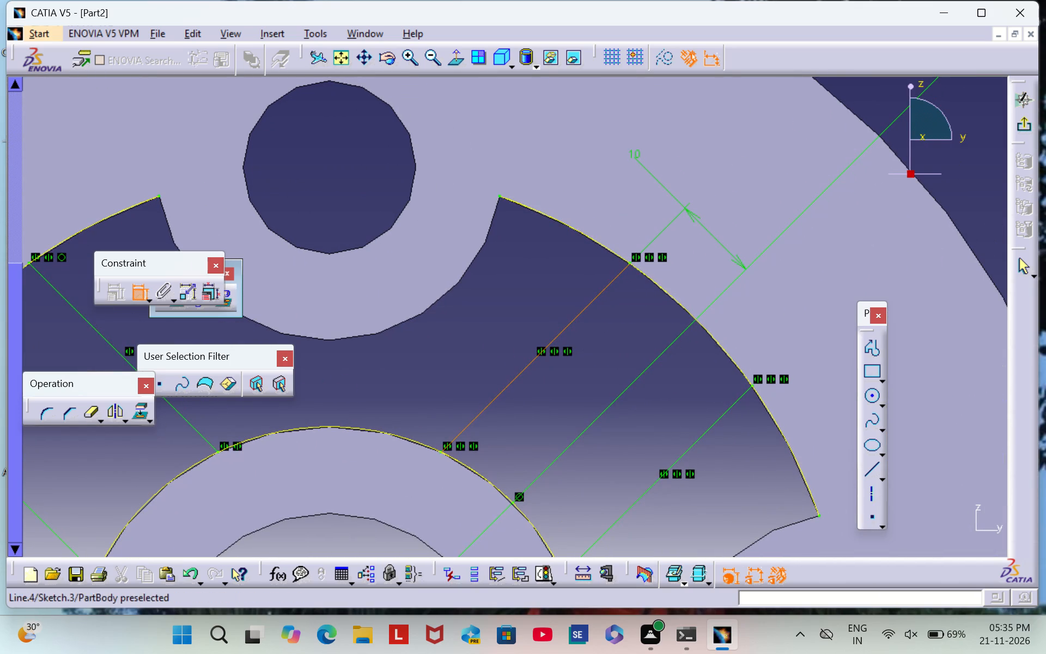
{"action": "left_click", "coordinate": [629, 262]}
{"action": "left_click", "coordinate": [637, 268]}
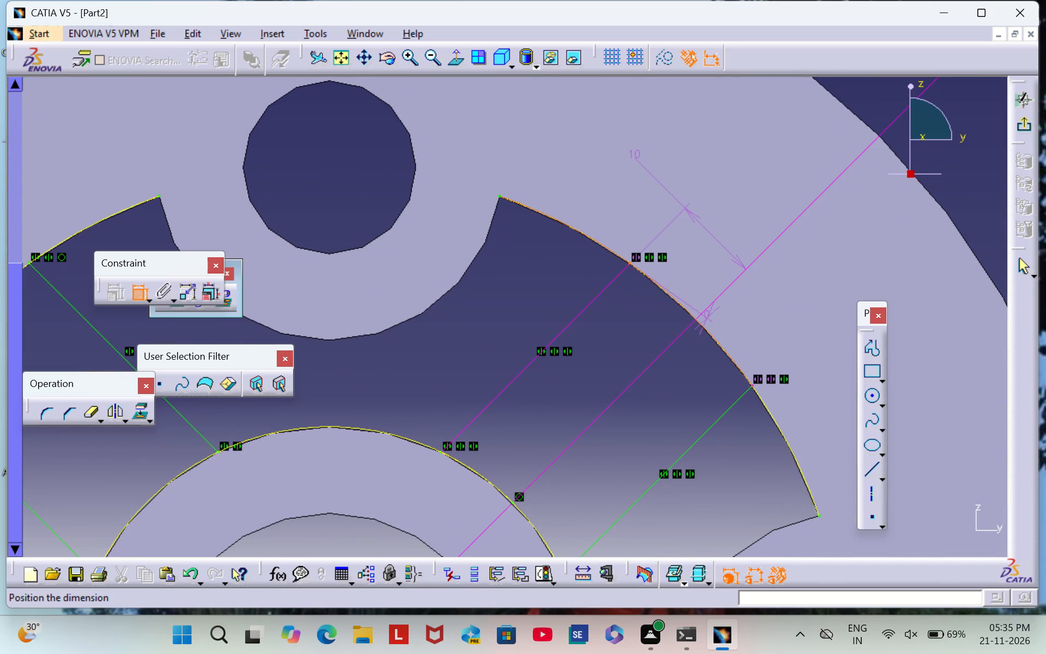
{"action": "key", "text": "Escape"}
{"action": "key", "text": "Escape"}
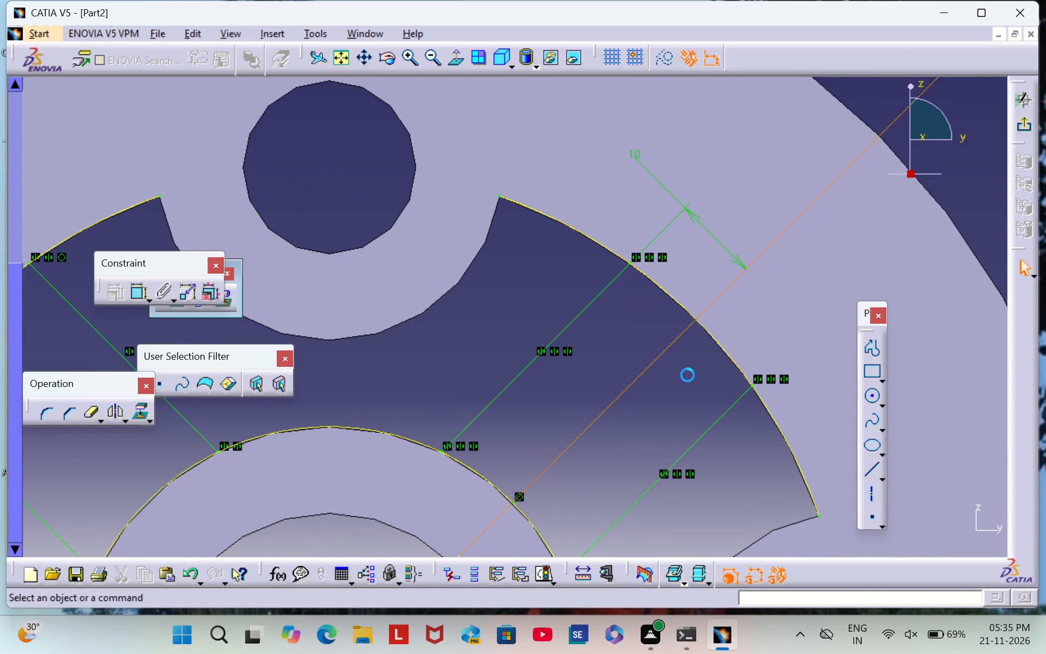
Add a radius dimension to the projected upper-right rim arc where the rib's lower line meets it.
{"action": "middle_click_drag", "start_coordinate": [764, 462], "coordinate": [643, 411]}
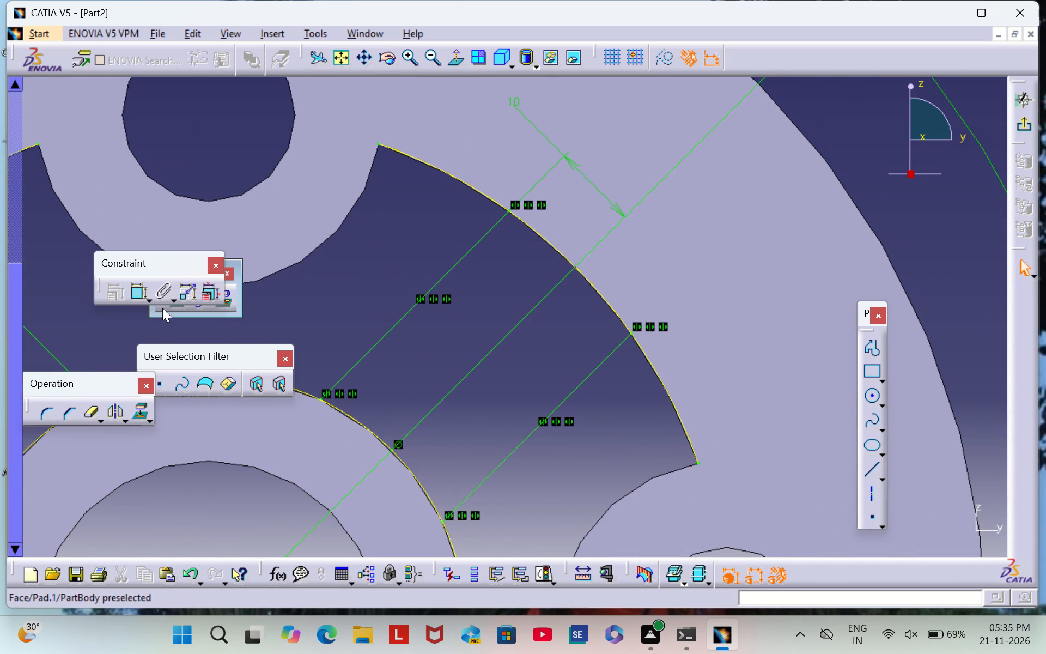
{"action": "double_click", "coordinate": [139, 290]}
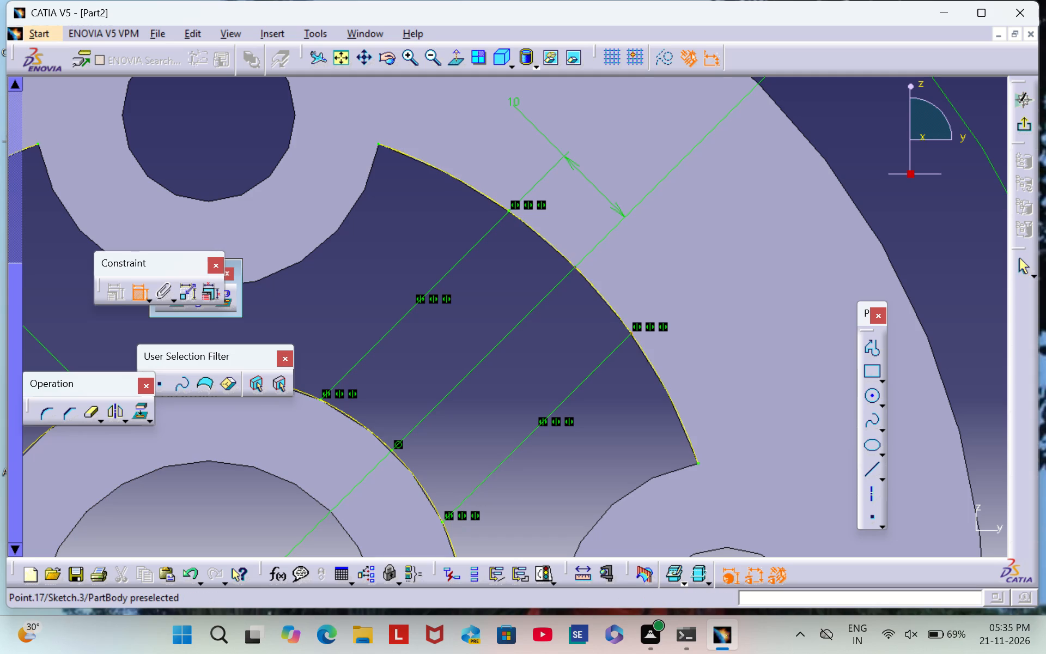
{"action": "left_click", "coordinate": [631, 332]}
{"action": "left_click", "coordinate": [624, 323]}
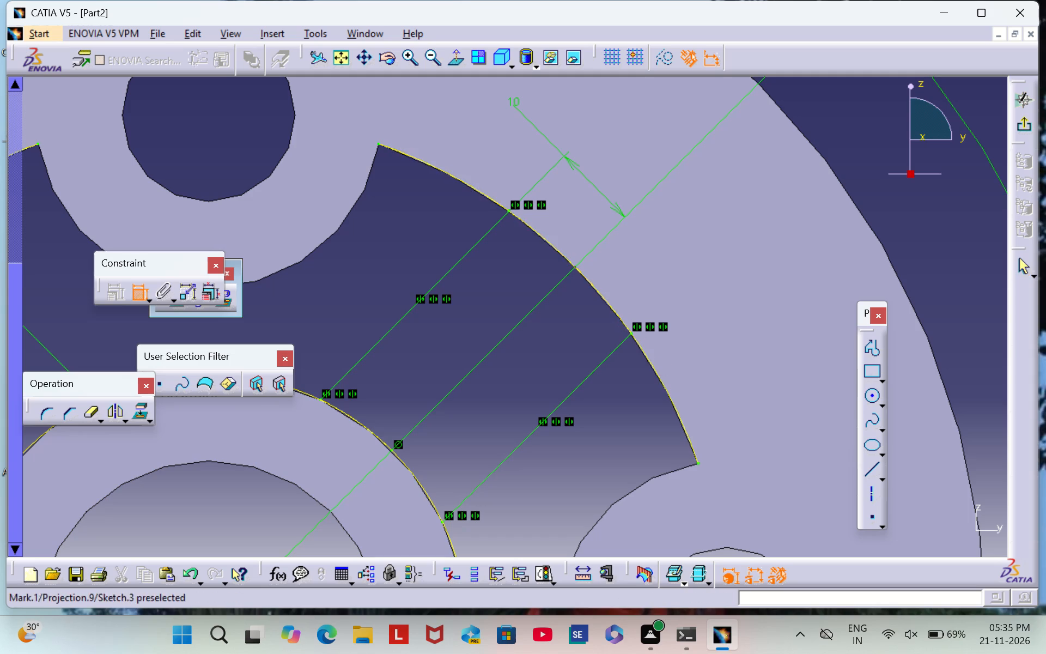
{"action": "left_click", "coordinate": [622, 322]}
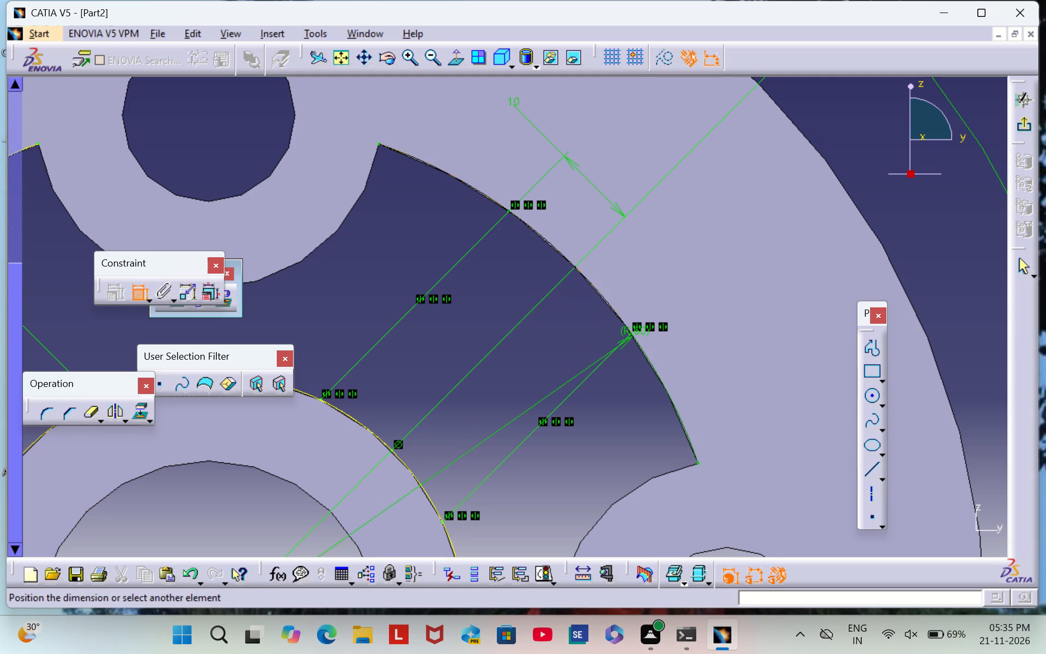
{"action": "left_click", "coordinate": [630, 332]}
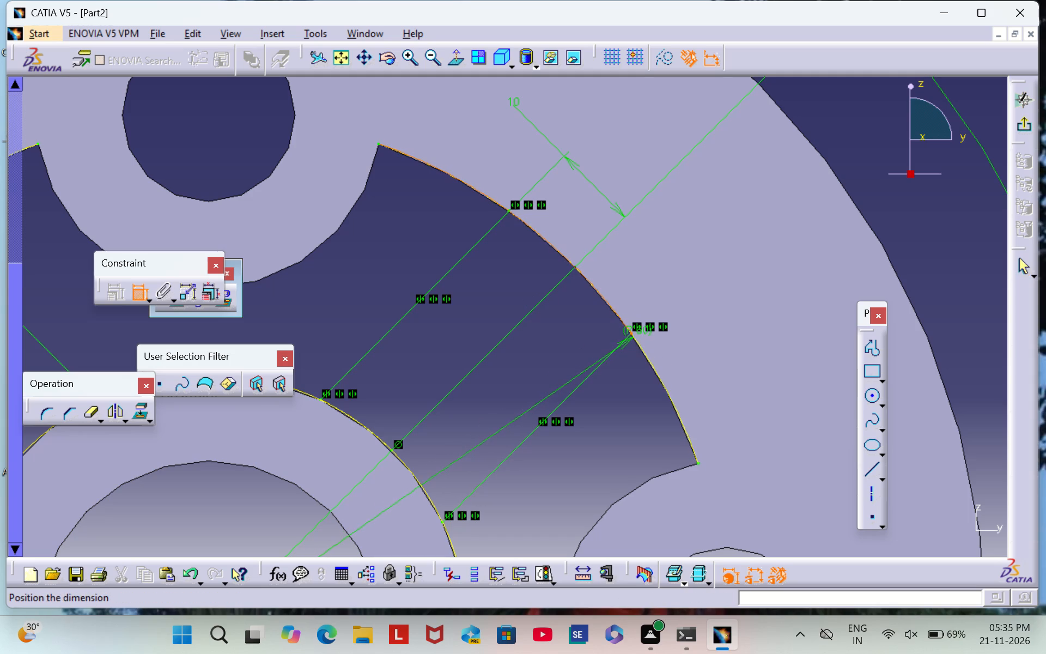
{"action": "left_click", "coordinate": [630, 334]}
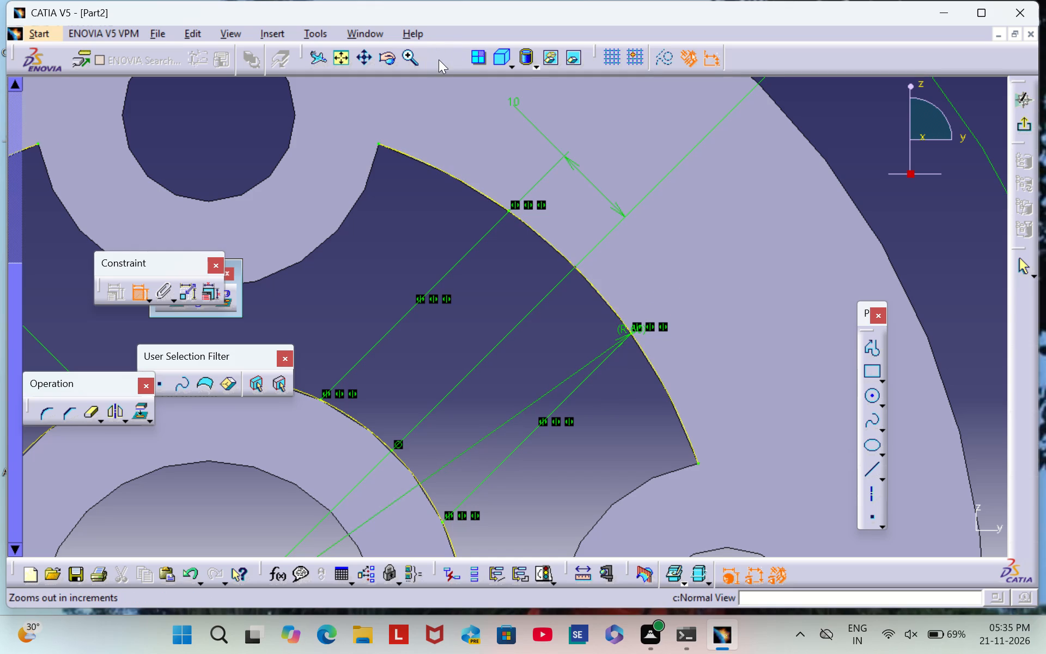
Exit the rib sketch, examine the rib lines and rim arcs in 3D, and reopen the sketch.
{"action": "triple_click", "coordinate": [437, 57]}
{"action": "left_click", "coordinate": [437, 57]}
{"action": "middle_click_drag", "start_coordinate": [470, 397], "coordinate": [548, 214]}
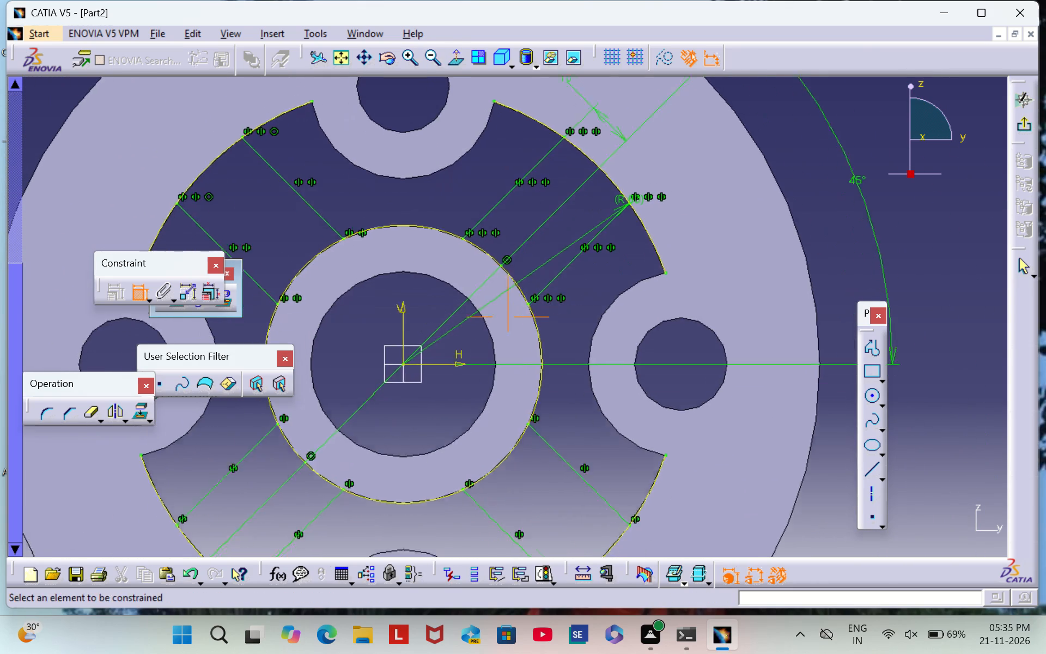
{"action": "middle_click_drag", "start_coordinate": [548, 214], "coordinate": [551, 209]}
{"action": "middle_click_drag", "start_coordinate": [574, 446], "coordinate": [591, 290]}
{"action": "left_click", "coordinate": [1023, 123]}
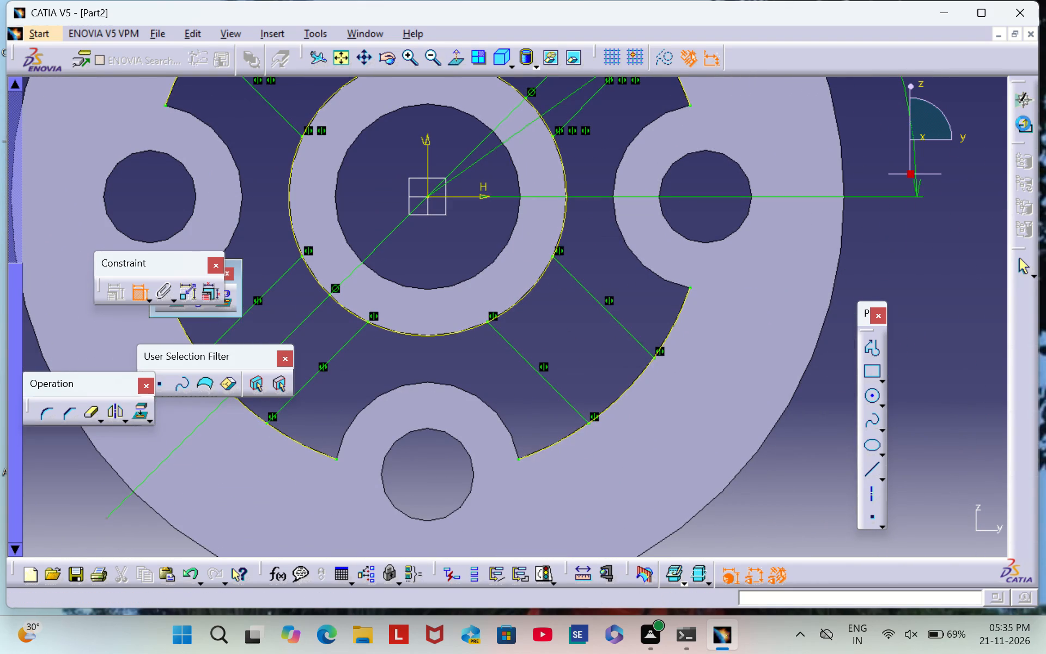
{"action": "middle_click_drag", "start_coordinate": [793, 304], "coordinate": [788, 516]}
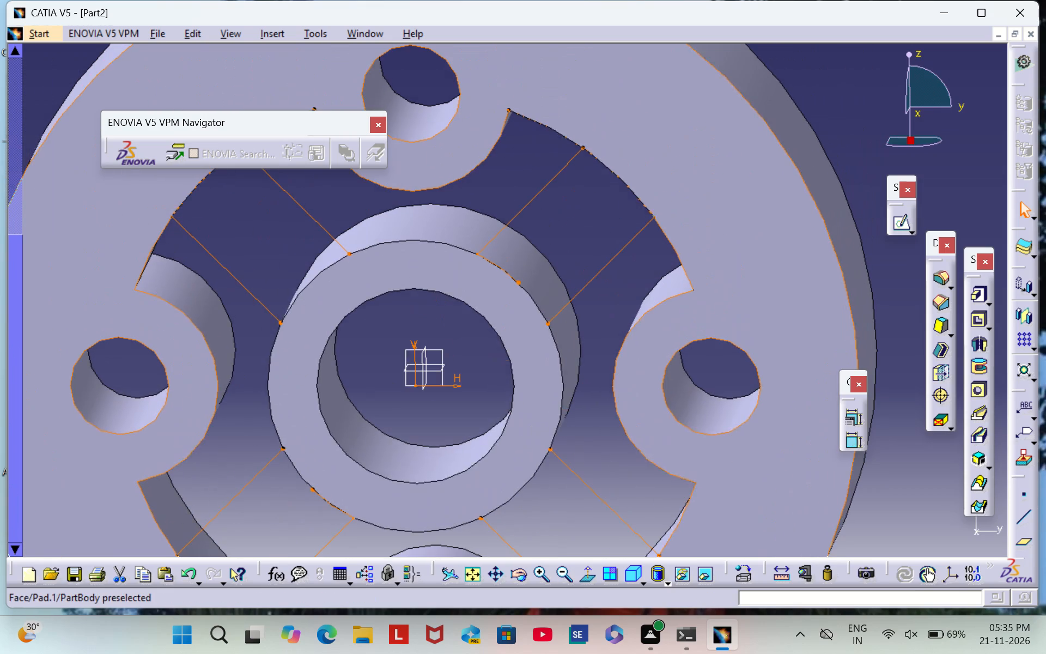
{"action": "scroll", "coordinate": [279, 272], "scroll_direction": "down", "scroll_amount": 1}
{"action": "middle_click_drag", "start_coordinate": [279, 272], "coordinate": [336, 341]}
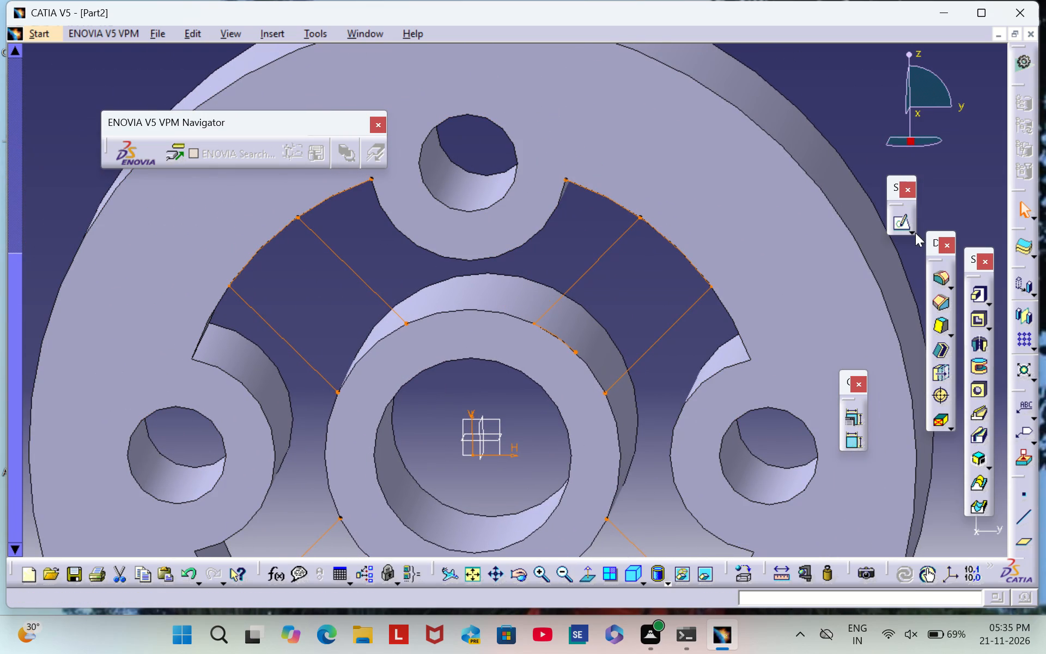
{"action": "left_click", "coordinate": [902, 223]}
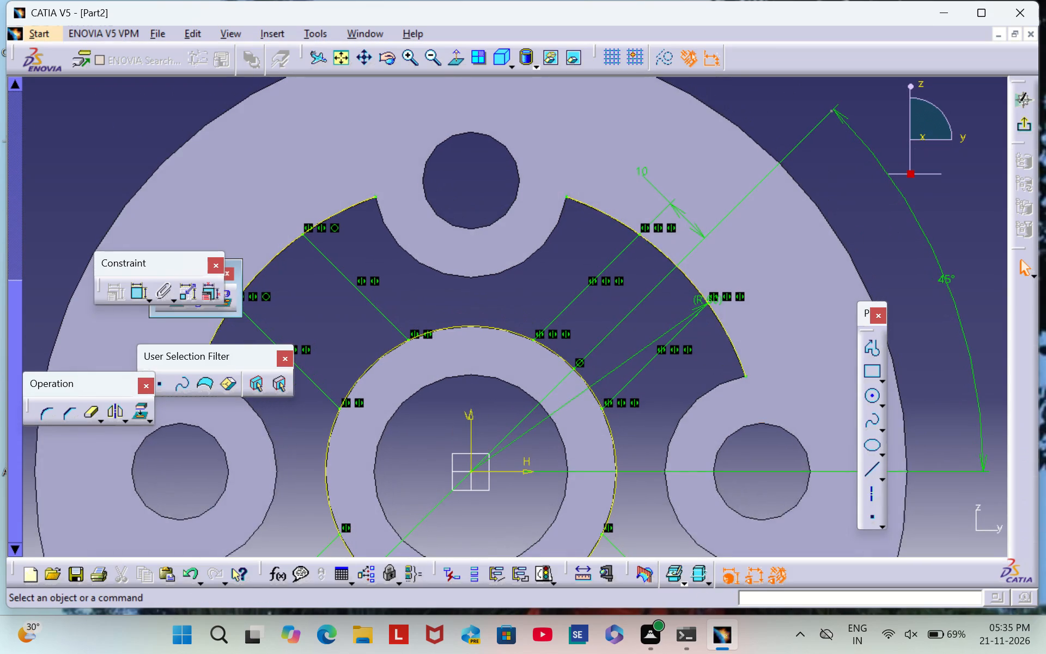
Delete the projected upper-left rim arc from the rib sketch.
{"action": "triple_click", "coordinate": [430, 57]}
{"action": "double_click", "coordinate": [430, 57]}
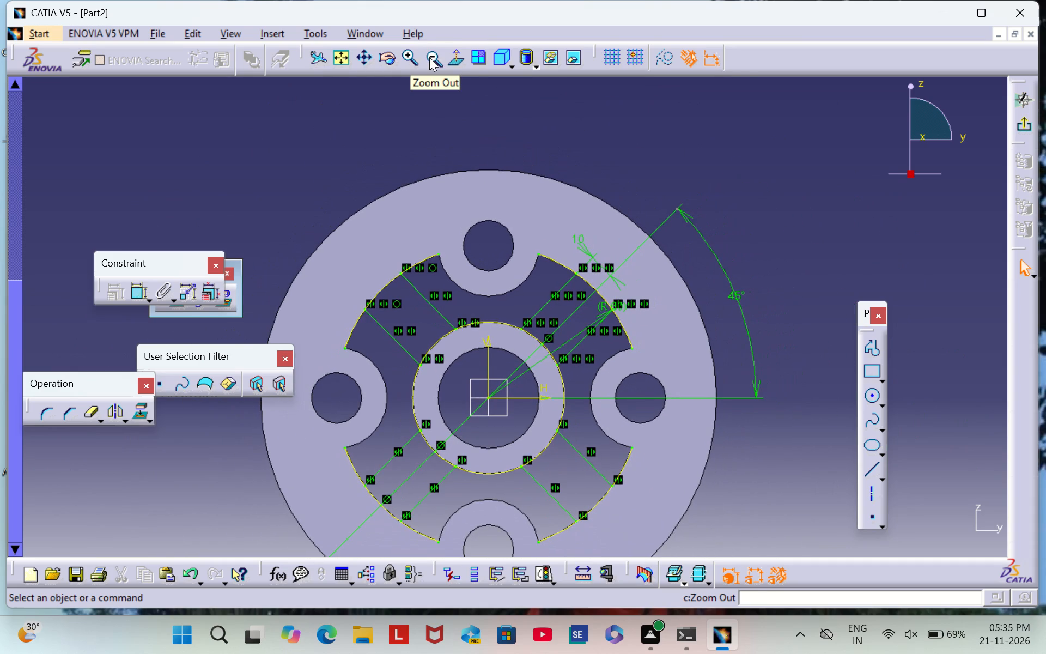
{"action": "right_click", "coordinate": [376, 297]}
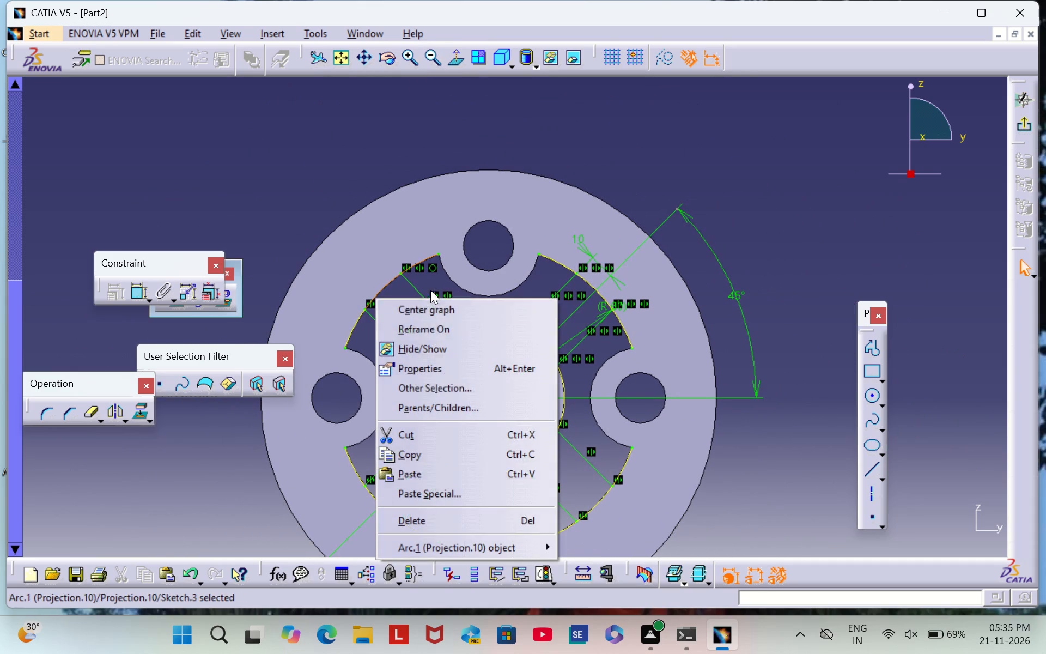
{"action": "left_click", "coordinate": [482, 519]}
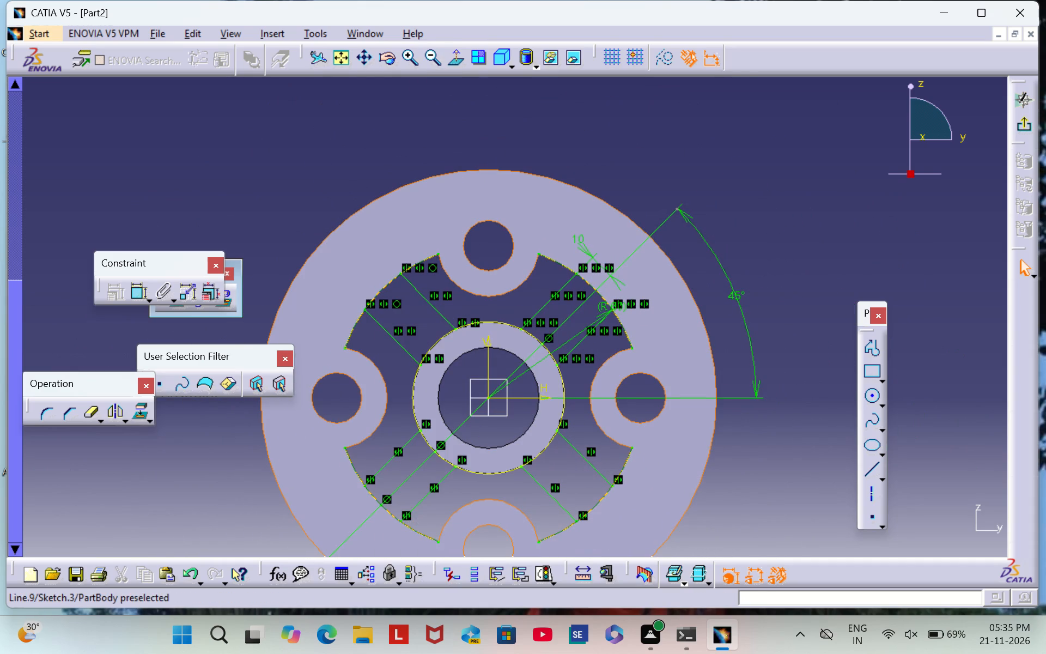
{"action": "right_click", "coordinate": [386, 286]}
{"action": "left_click", "coordinate": [463, 512]}
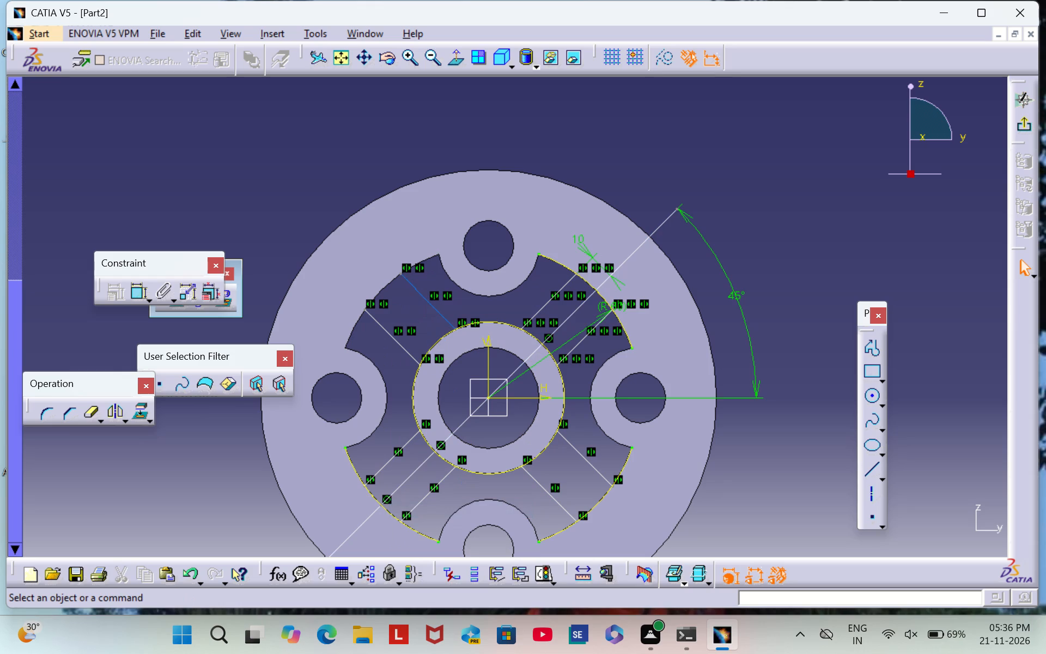
Delete the upper line of the upper-left rib and the upper line of the lower-left rib.
{"action": "right_click", "coordinate": [431, 303]}
{"action": "left_click", "coordinate": [536, 510]}
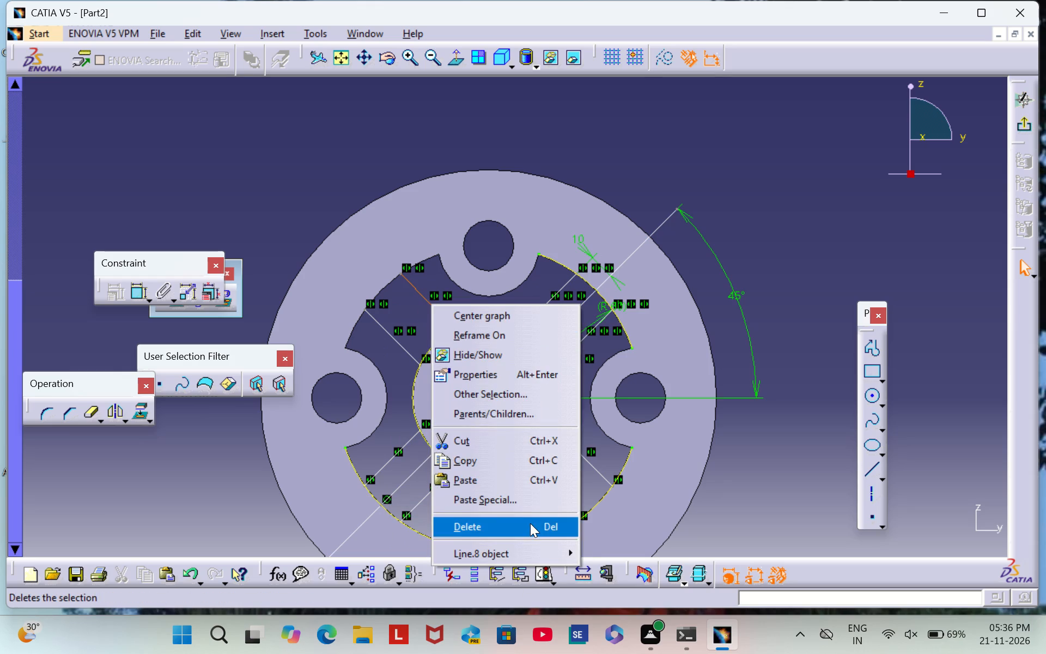
{"action": "left_click", "coordinate": [530, 523]}
{"action": "right_click", "coordinate": [391, 458]}
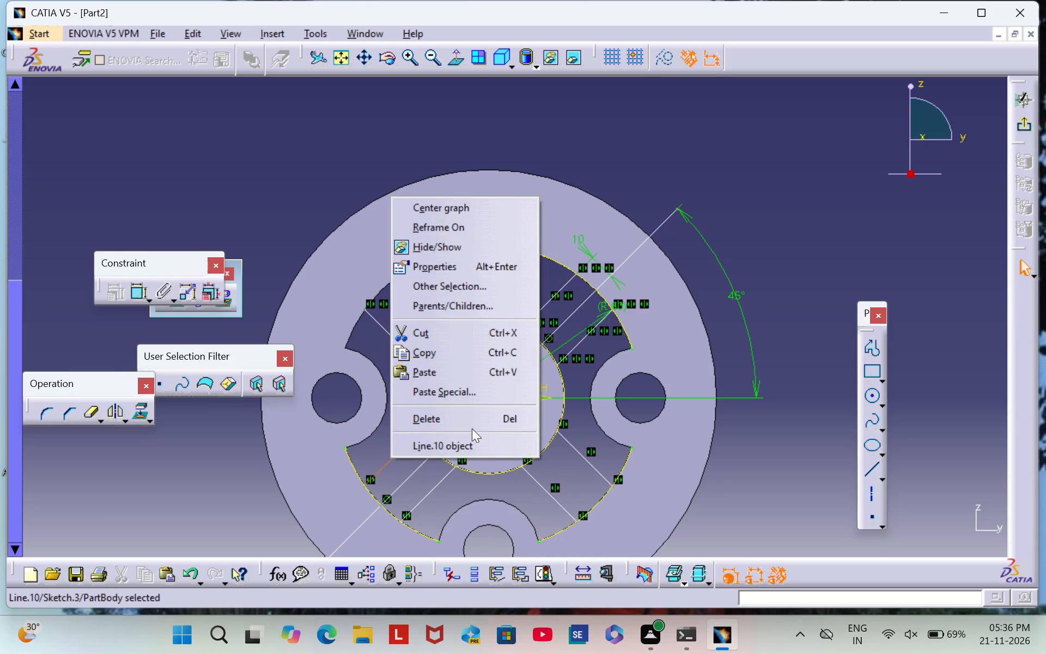
{"action": "left_click", "coordinate": [477, 417]}
Delete the projected upper-right rim arc and both lines of the upper-right rib from the sketch.
{"action": "middle_click_drag", "start_coordinate": [586, 467], "coordinate": [569, 413]}
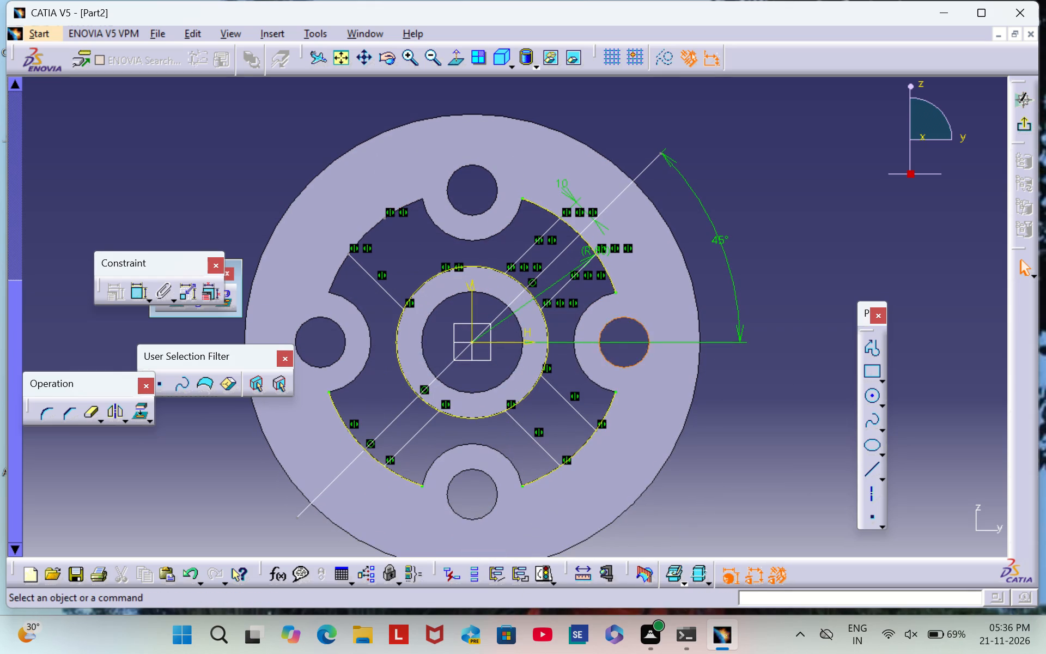
{"action": "right_click", "coordinate": [601, 264]}
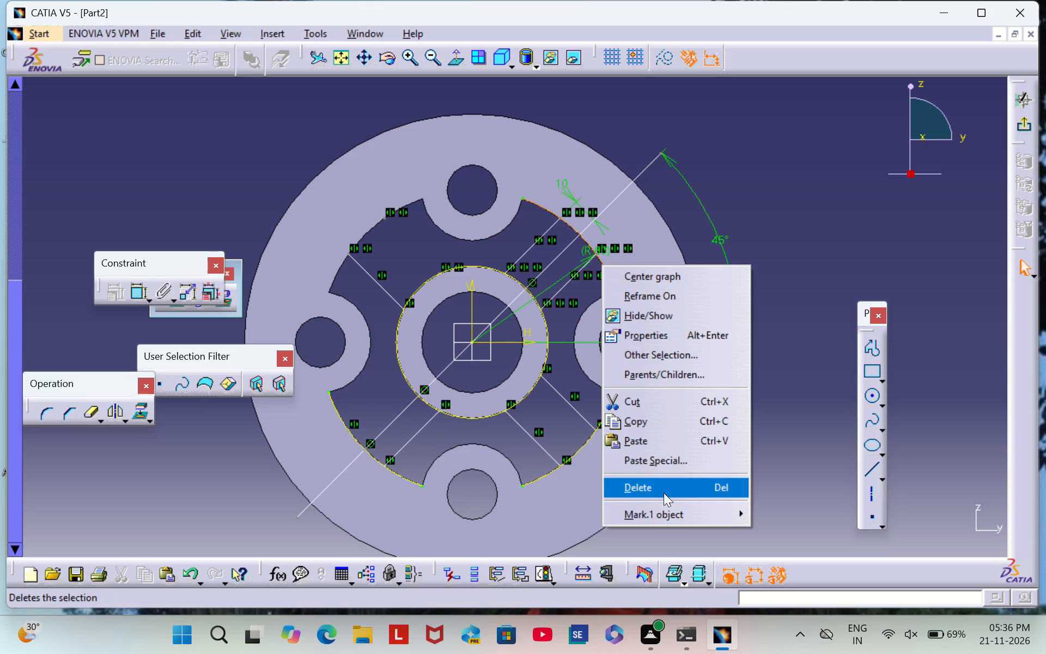
{"action": "left_click", "coordinate": [664, 495]}
{"action": "right_click", "coordinate": [576, 269]}
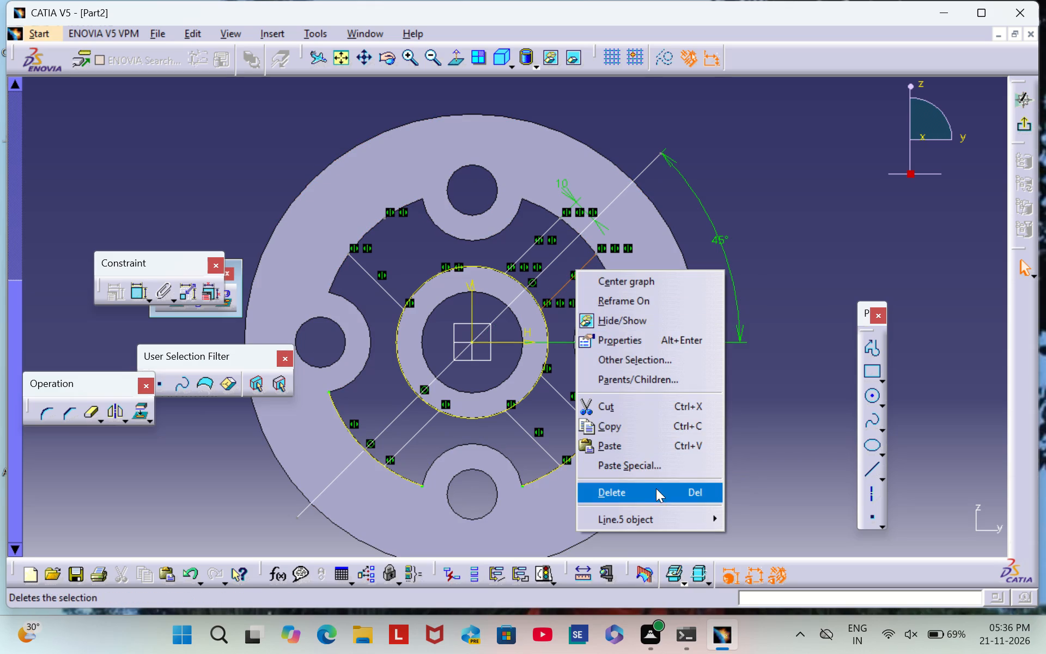
{"action": "left_click", "coordinate": [656, 489]}
{"action": "right_click", "coordinate": [530, 248]}
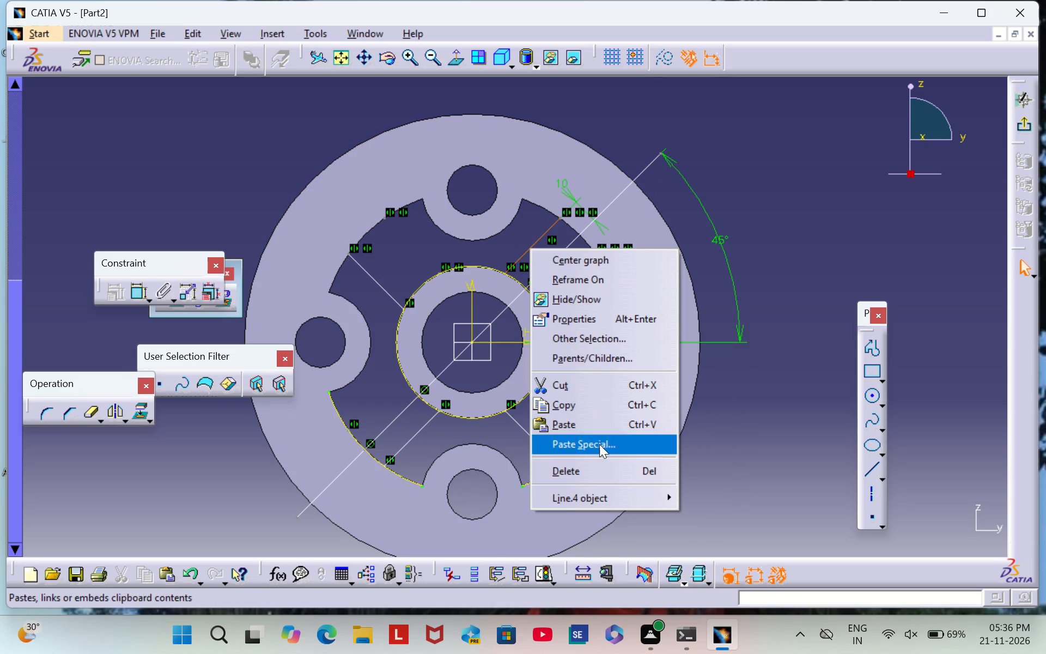
{"action": "left_click", "coordinate": [601, 474]}
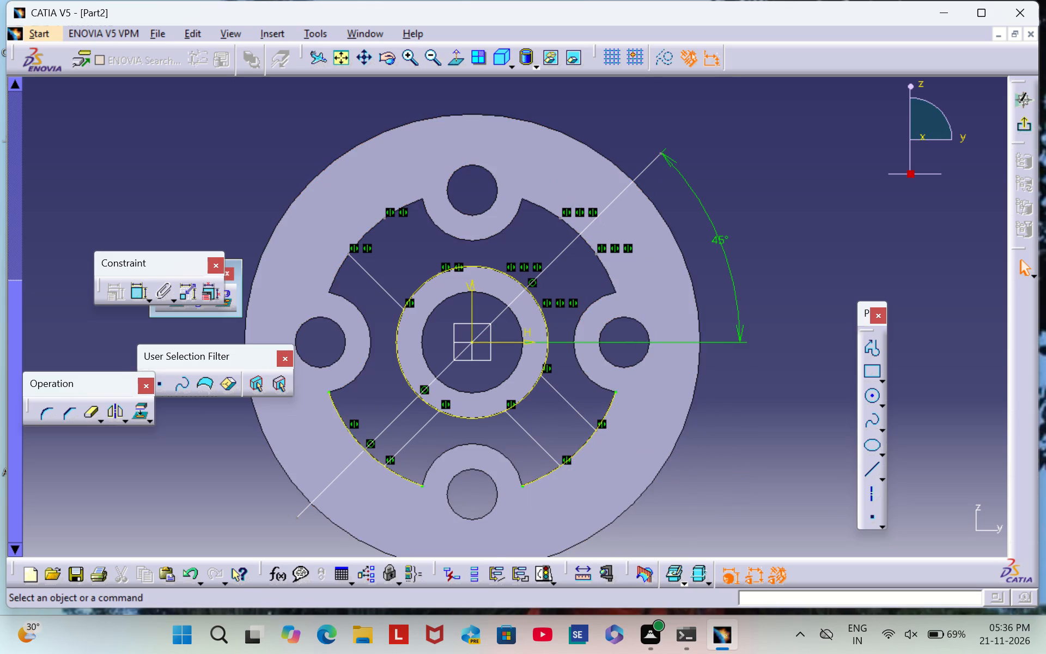
Delete the projected lower-right rim arc and both lines of the lower-right rib.
{"action": "right_click", "coordinate": [609, 404]}
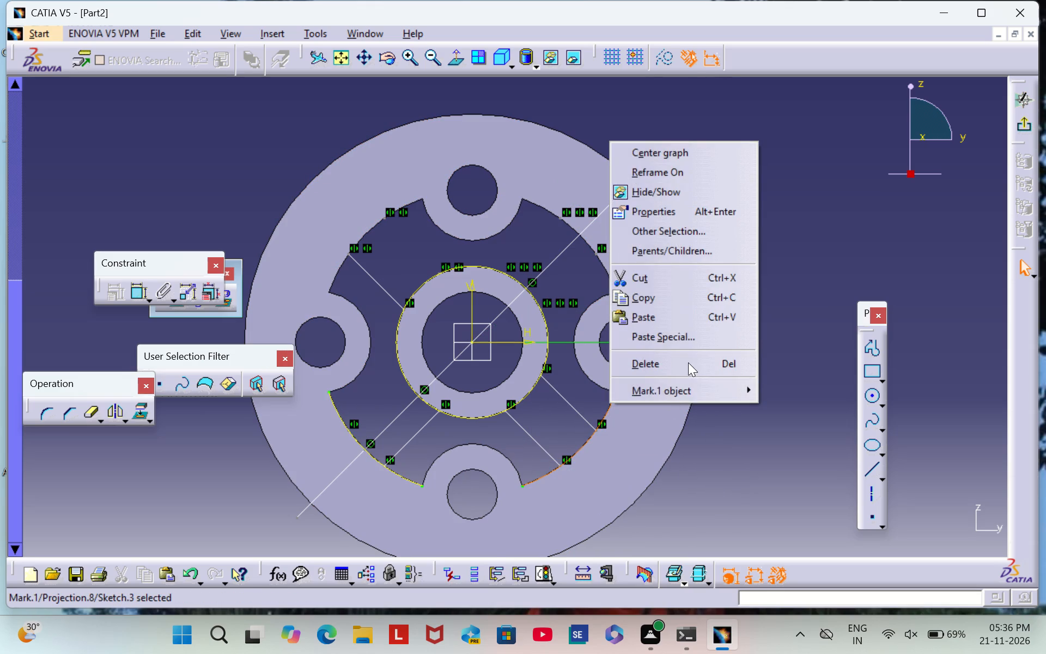
{"action": "left_click", "coordinate": [688, 362]}
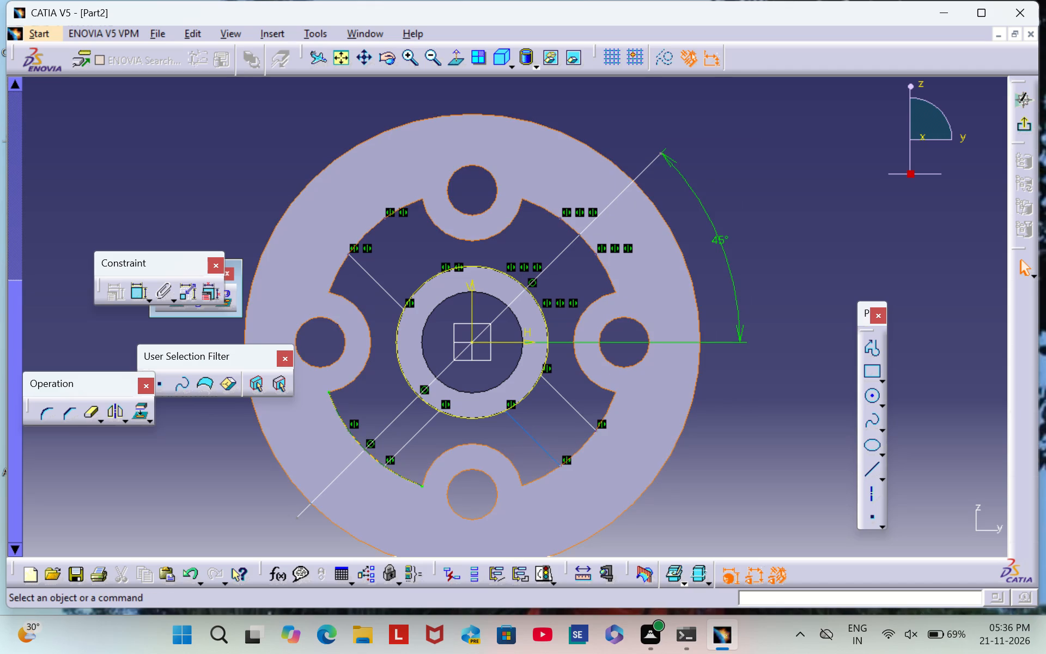
{"action": "right_click", "coordinate": [529, 438]}
{"action": "left_click", "coordinate": [597, 407]}
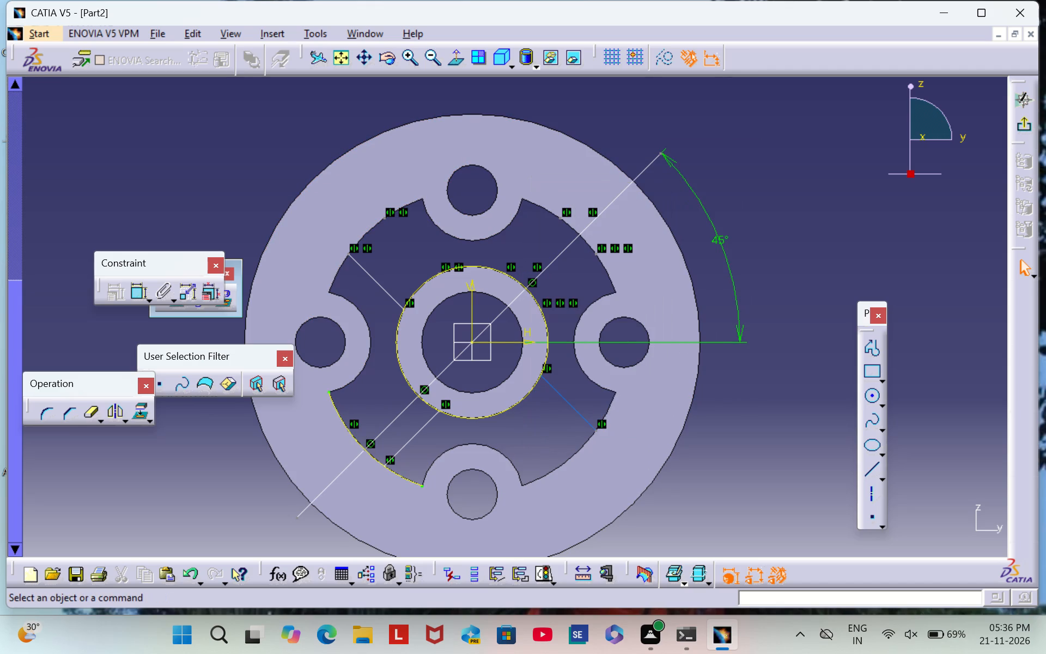
{"action": "right_click", "coordinate": [580, 408]}
{"action": "left_click", "coordinate": [661, 371]}
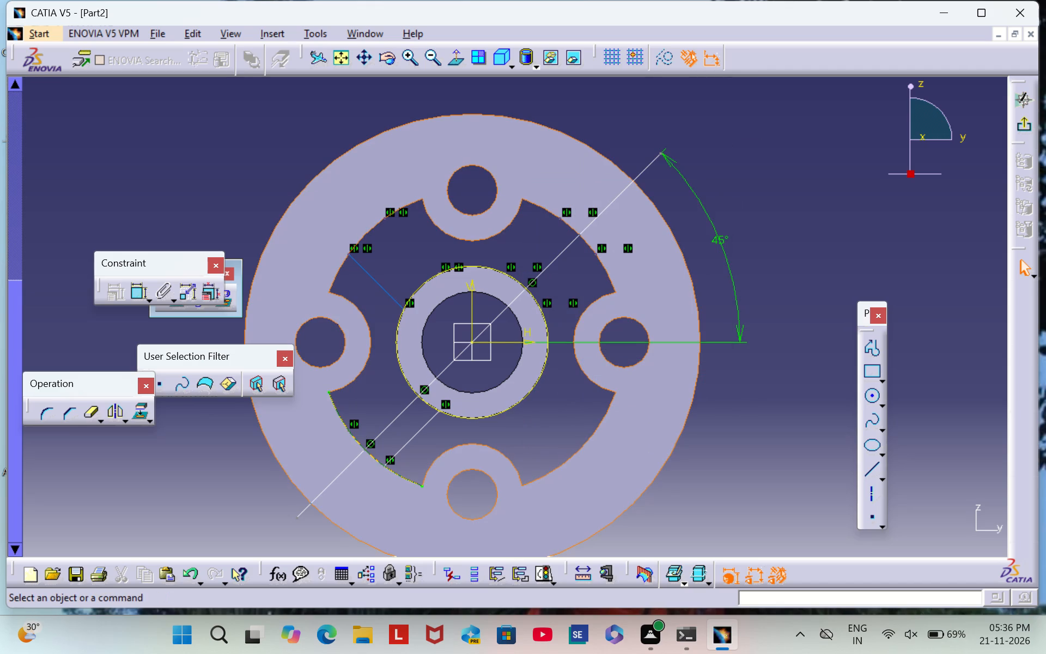
Delete the remaining line of the upper-left rib and the remaining line of the lower-left rib.
{"action": "left_click", "coordinate": [374, 281]}
{"action": "right_click", "coordinate": [387, 295]}
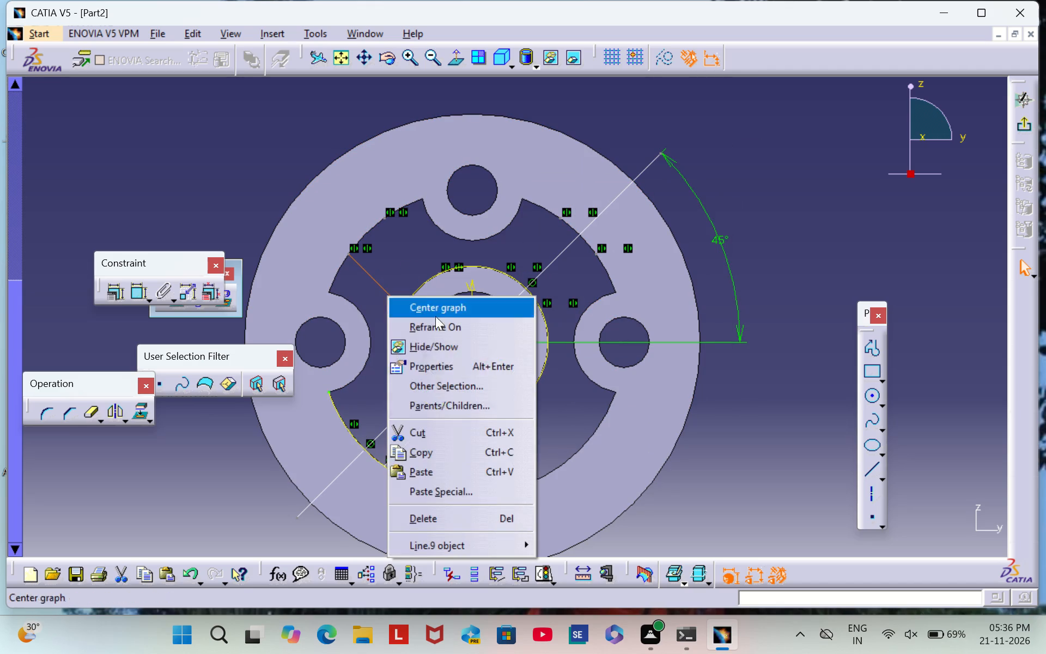
{"action": "left_click", "coordinate": [482, 518]}
{"action": "right_click", "coordinate": [405, 446]}
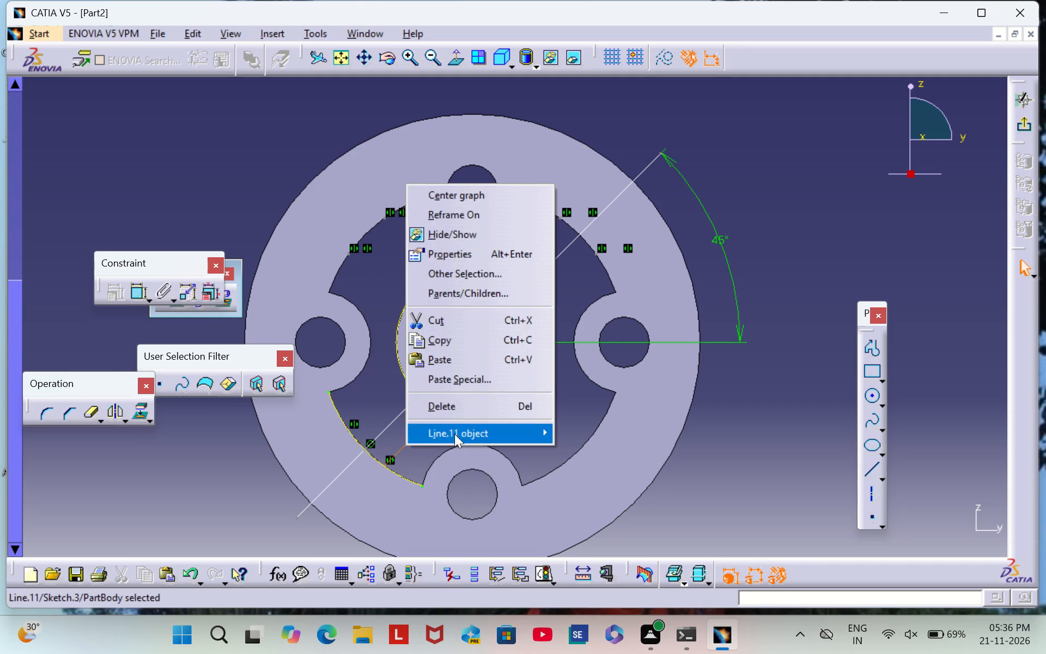
{"action": "left_click", "coordinate": [465, 412]}
Delete the projected lower-left rim arc and the projected circle around the central hub.
{"action": "right_click", "coordinate": [385, 467]}
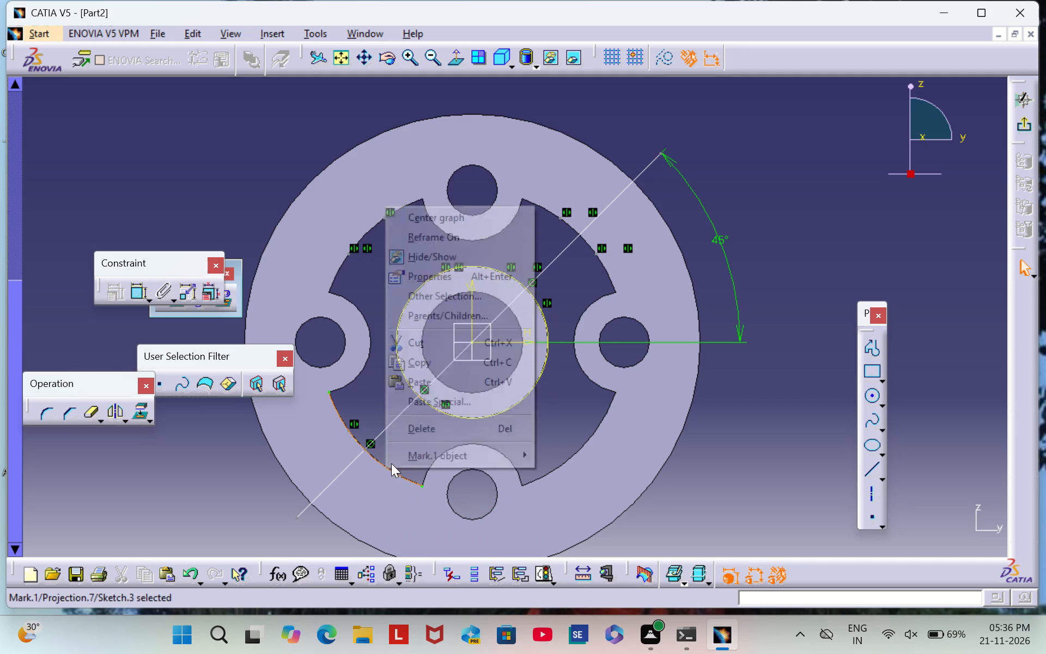
{"action": "left_click", "coordinate": [439, 429]}
{"action": "right_click", "coordinate": [518, 399]}
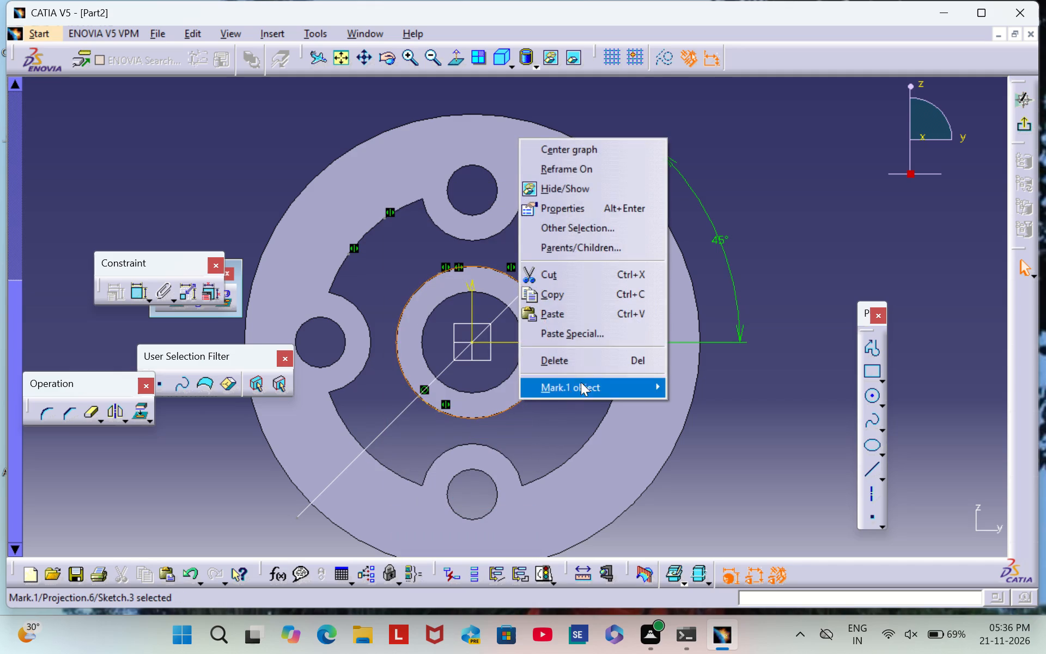
{"action": "left_click", "coordinate": [591, 362]}
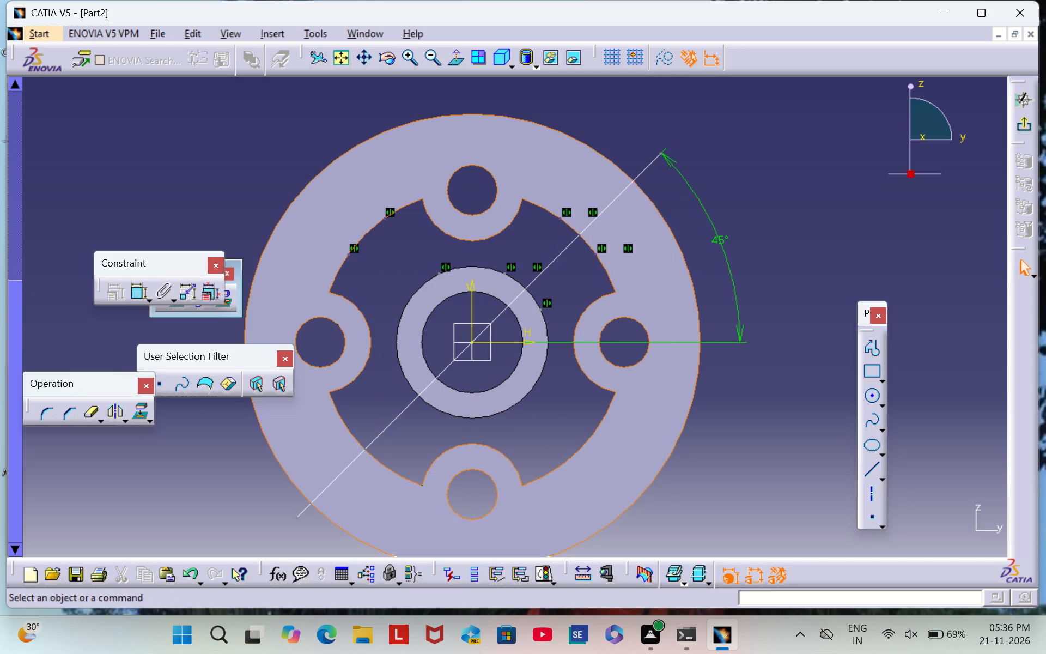
Project the hub's outer circular edge and the four inner rim arcs onto the sketch plane as 3D elements.
{"action": "double_click", "coordinate": [134, 405]}
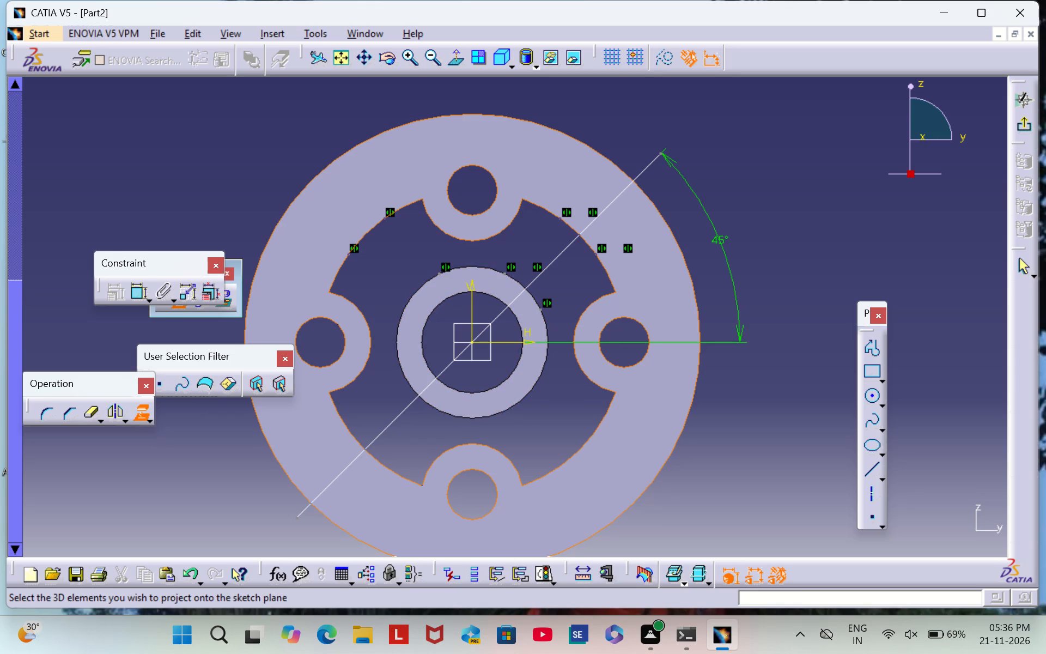
{"action": "left_click", "coordinate": [511, 402]}
{"action": "left_click", "coordinate": [728, 410]}
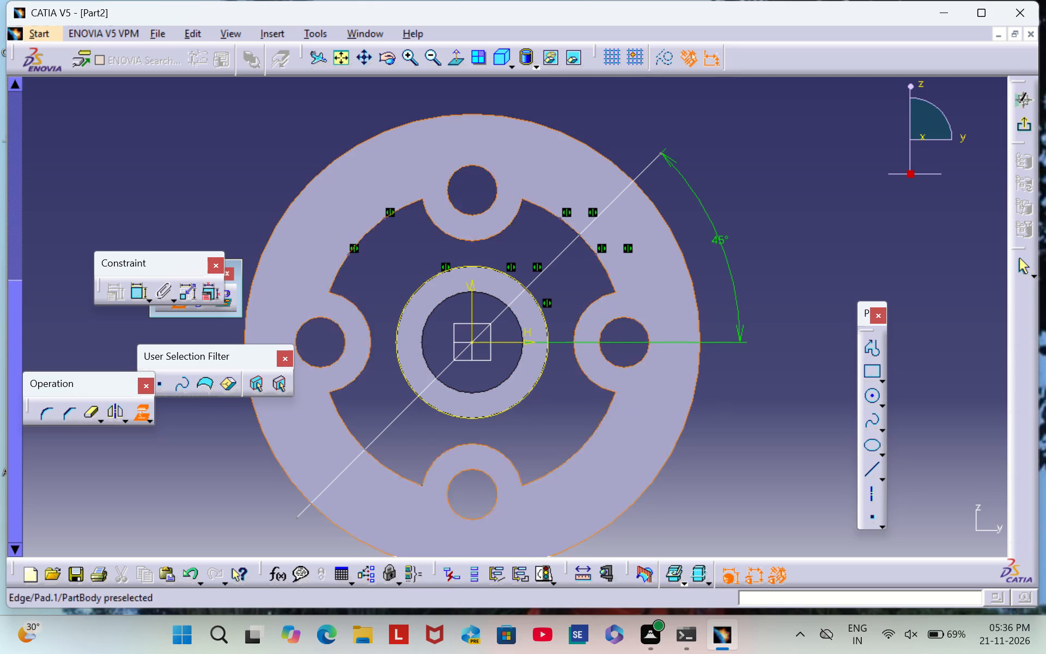
{"action": "left_click", "coordinate": [562, 464]}
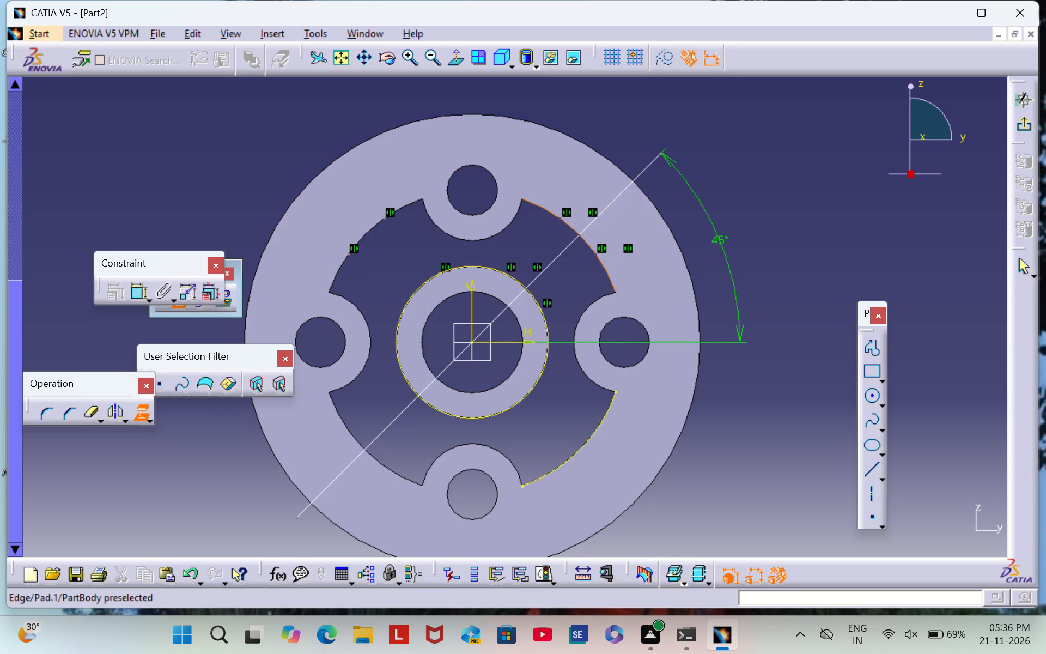
{"action": "left_click", "coordinate": [611, 278]}
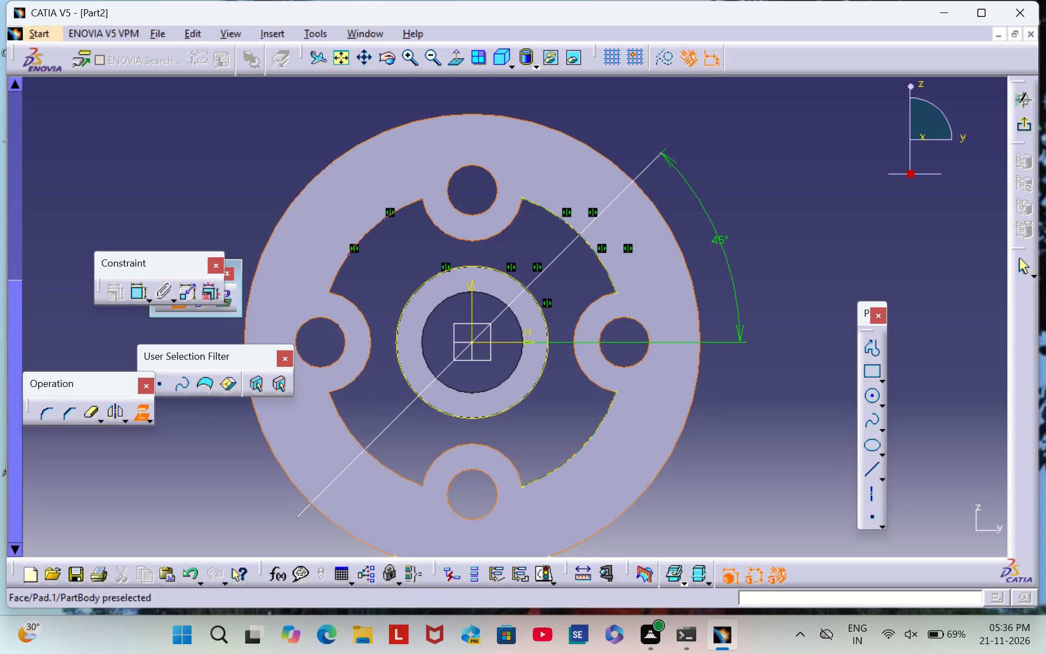
{"action": "left_click", "coordinate": [341, 417]}
{"action": "left_click", "coordinate": [360, 240]}
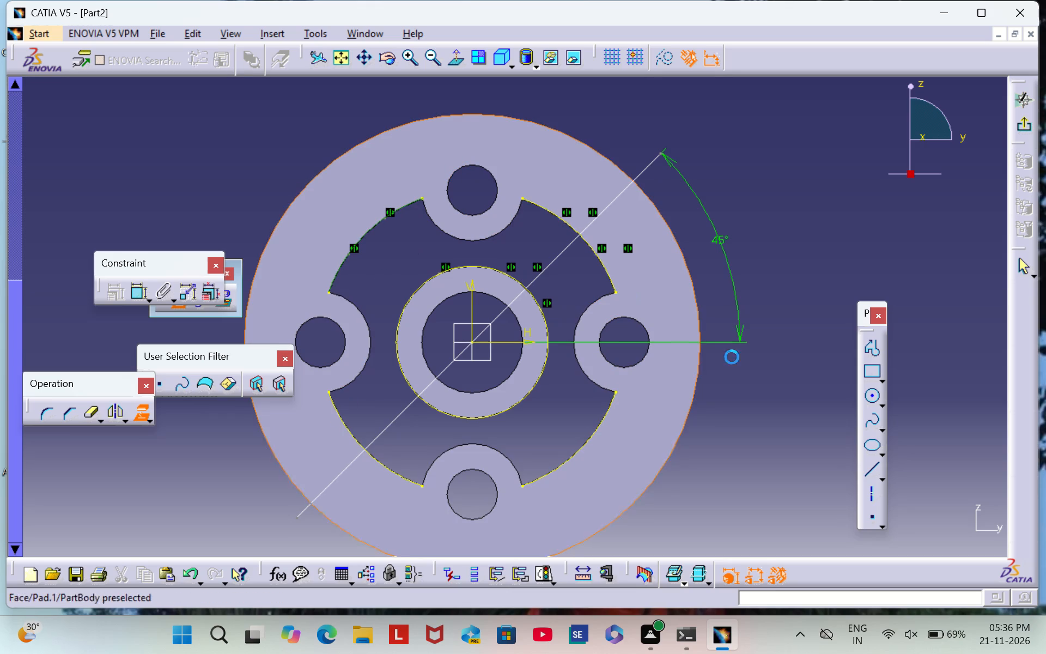
{"action": "left_click", "coordinate": [746, 428]}
Exit the rib sketch, examine the projected hub circle and rim arcs in 3D, and reopen the sketch.
{"action": "left_click", "coordinate": [1021, 124]}
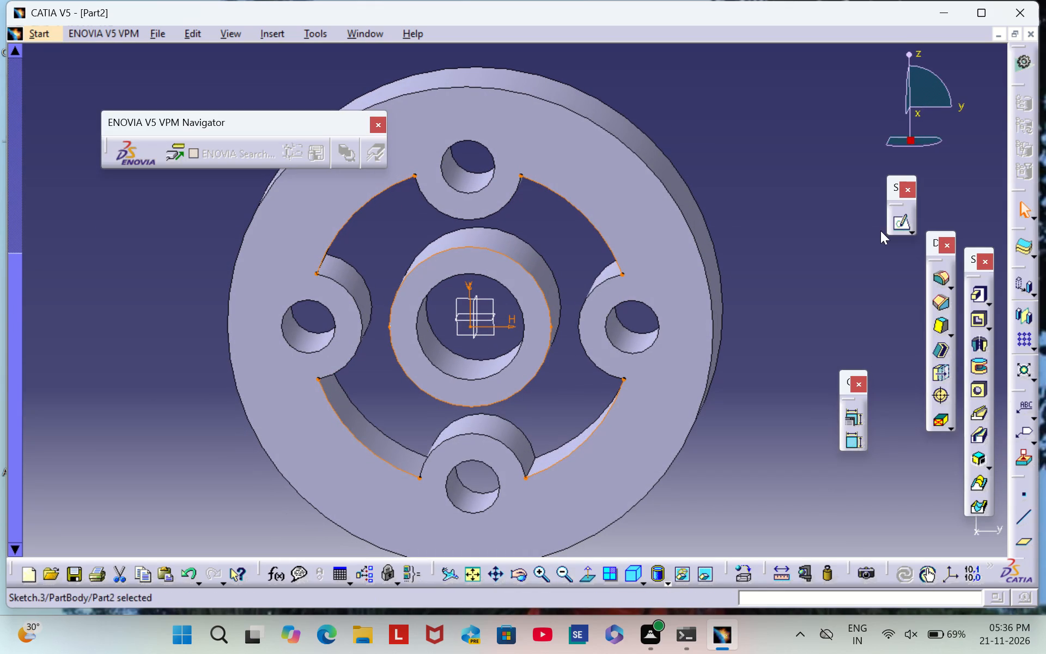
{"action": "left_click", "coordinate": [895, 221]}
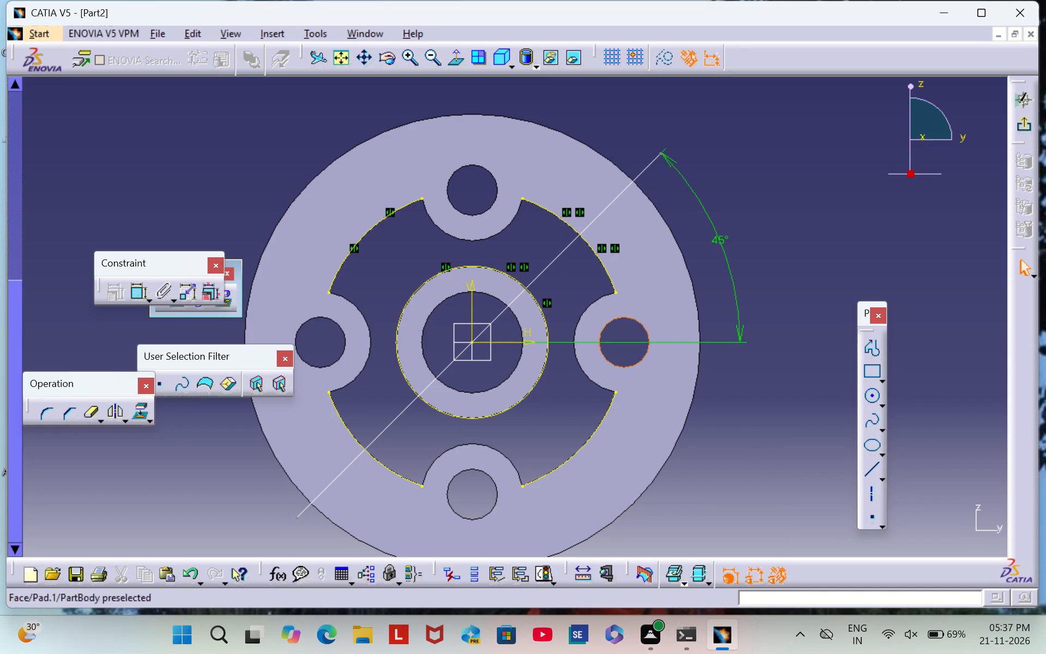
Delete the two leftover rib end points on the upper-right rim arc.
{"action": "right_click", "coordinate": [597, 254]}
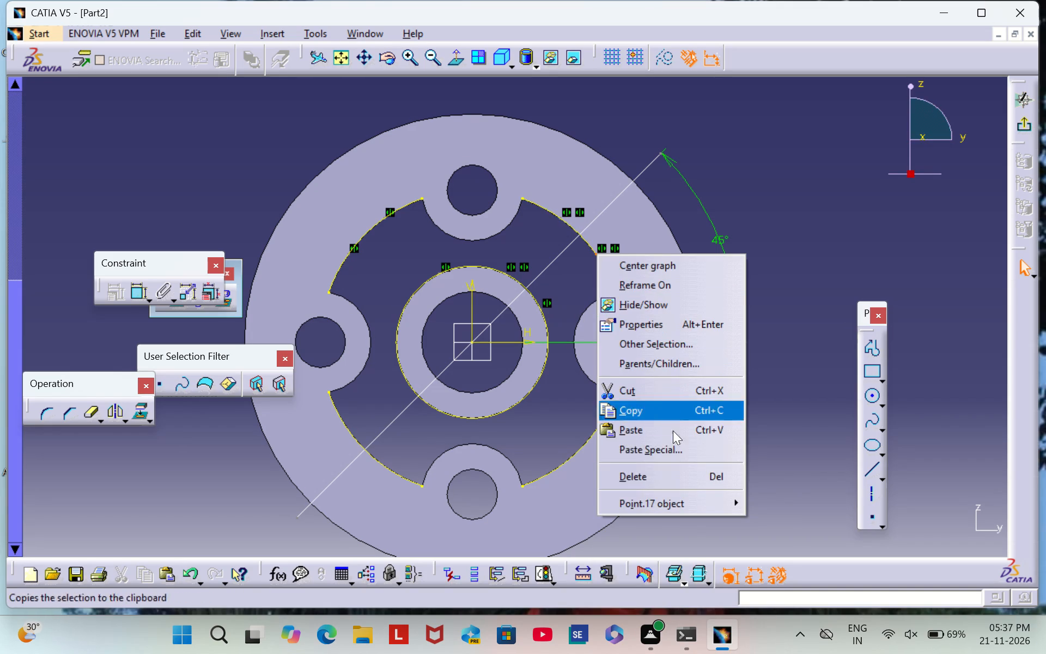
{"action": "left_click", "coordinate": [690, 474]}
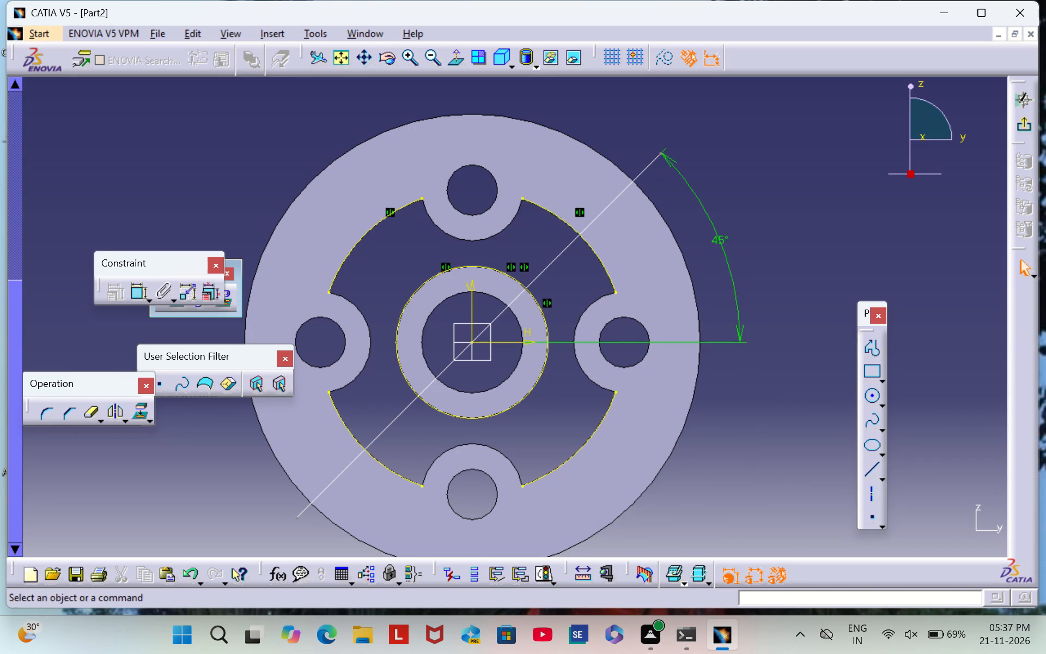
{"action": "right_click", "coordinate": [561, 219]}
{"action": "left_click", "coordinate": [811, 282]}
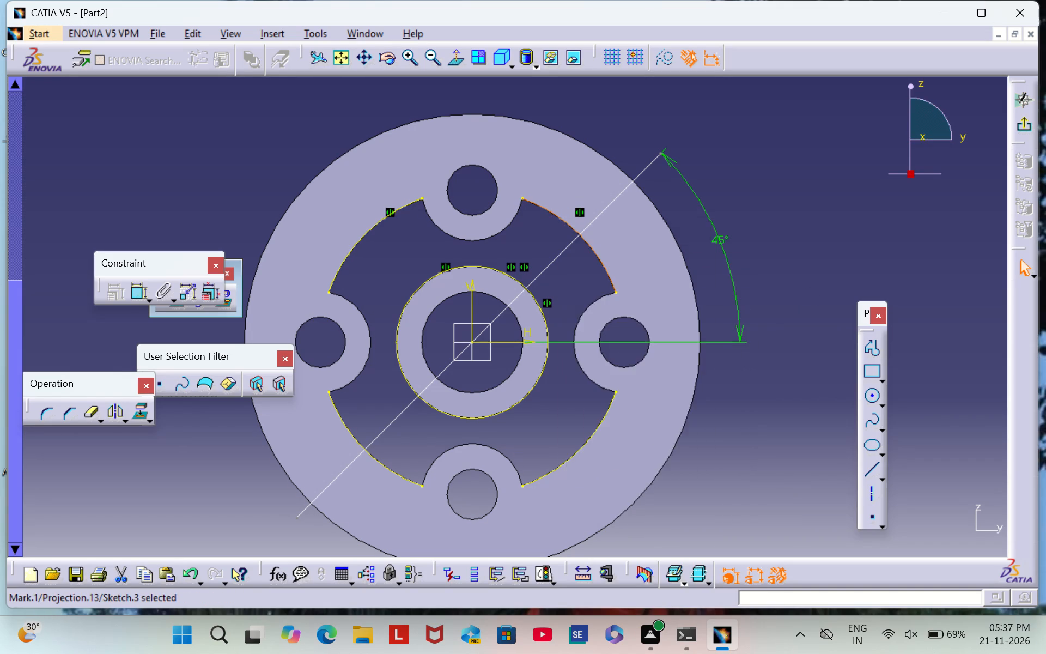
{"action": "right_click", "coordinate": [558, 219]}
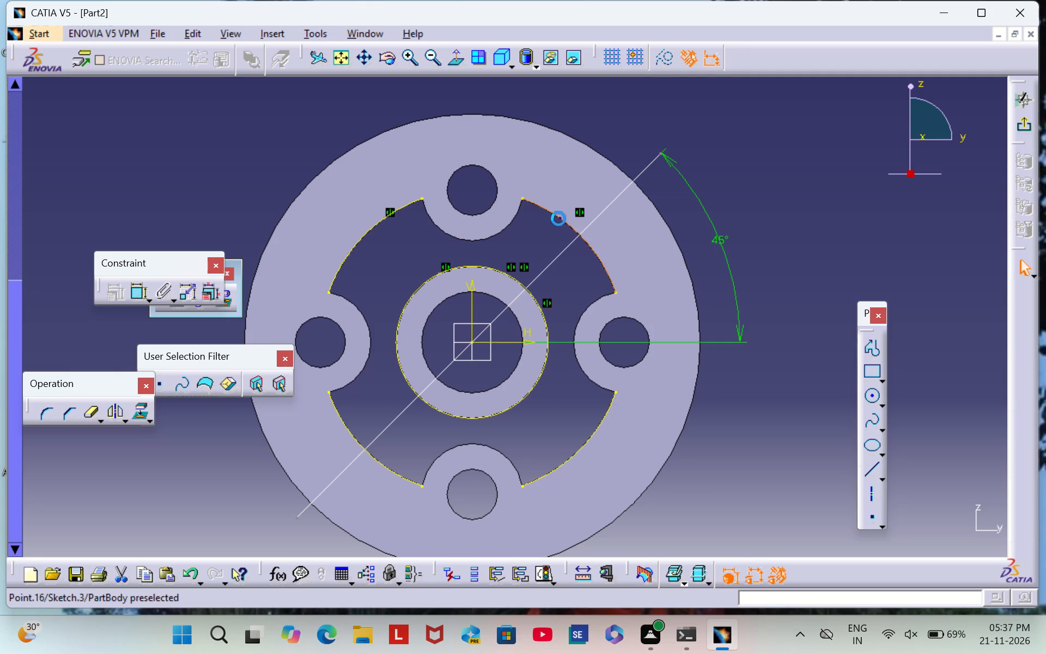
{"action": "left_click", "coordinate": [665, 437]}
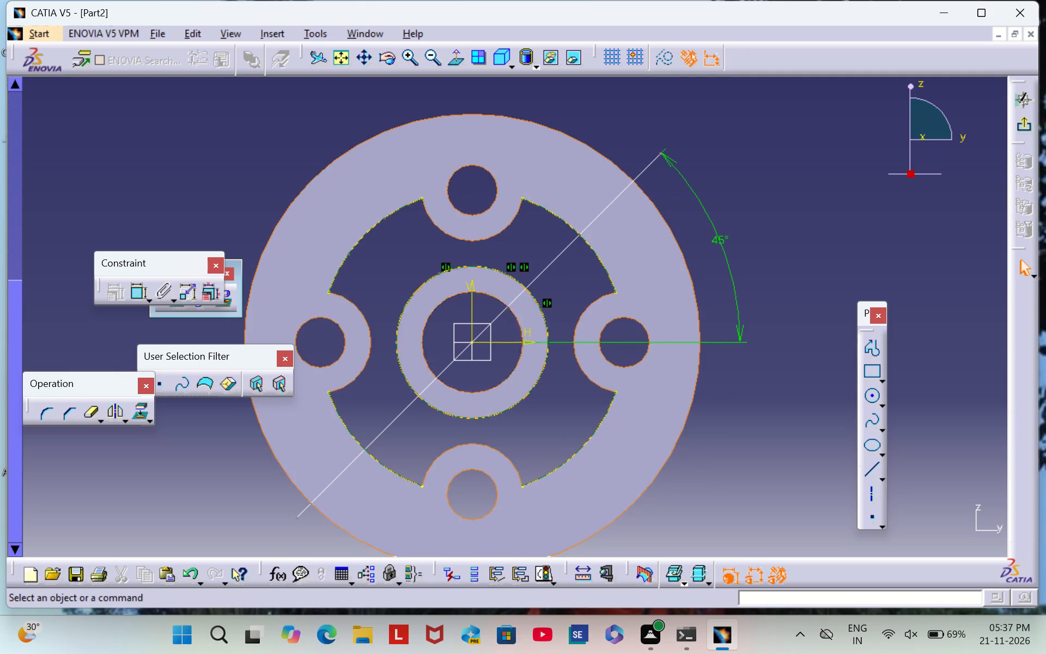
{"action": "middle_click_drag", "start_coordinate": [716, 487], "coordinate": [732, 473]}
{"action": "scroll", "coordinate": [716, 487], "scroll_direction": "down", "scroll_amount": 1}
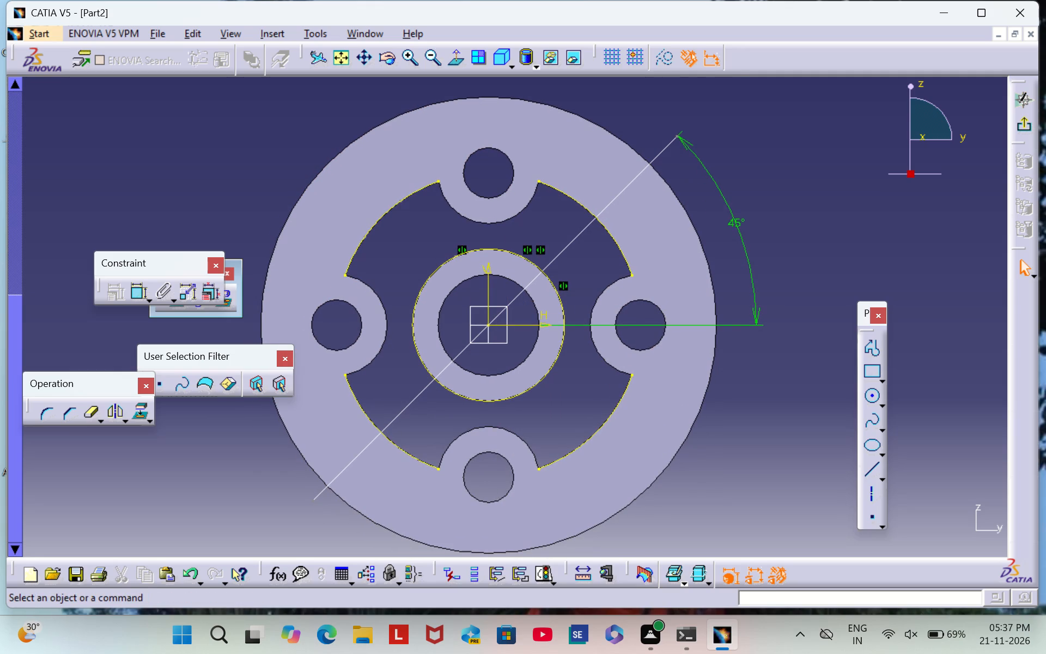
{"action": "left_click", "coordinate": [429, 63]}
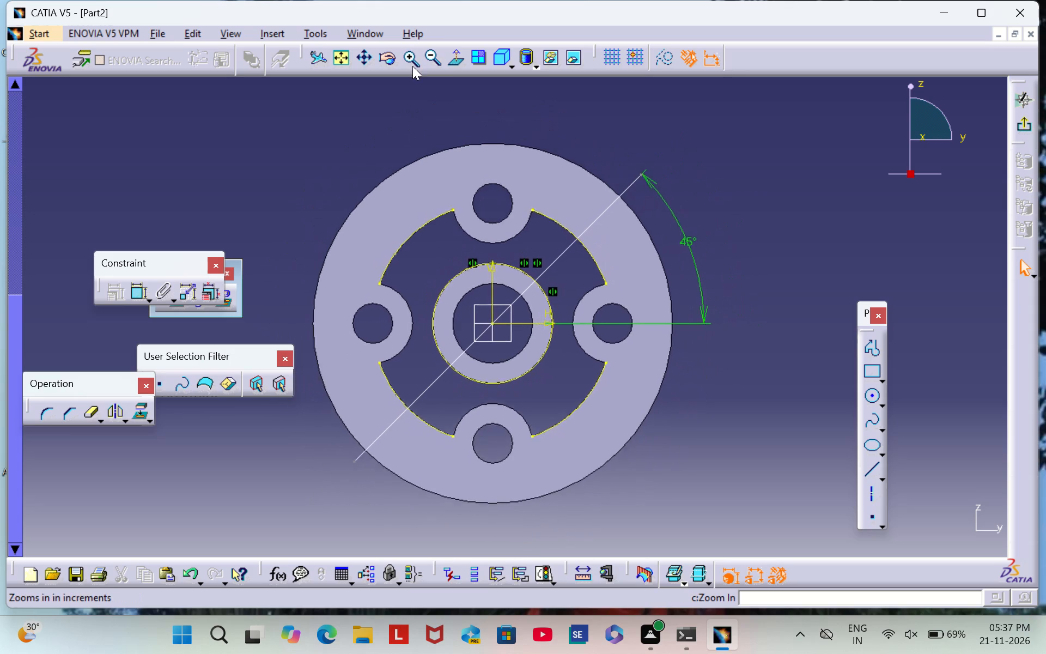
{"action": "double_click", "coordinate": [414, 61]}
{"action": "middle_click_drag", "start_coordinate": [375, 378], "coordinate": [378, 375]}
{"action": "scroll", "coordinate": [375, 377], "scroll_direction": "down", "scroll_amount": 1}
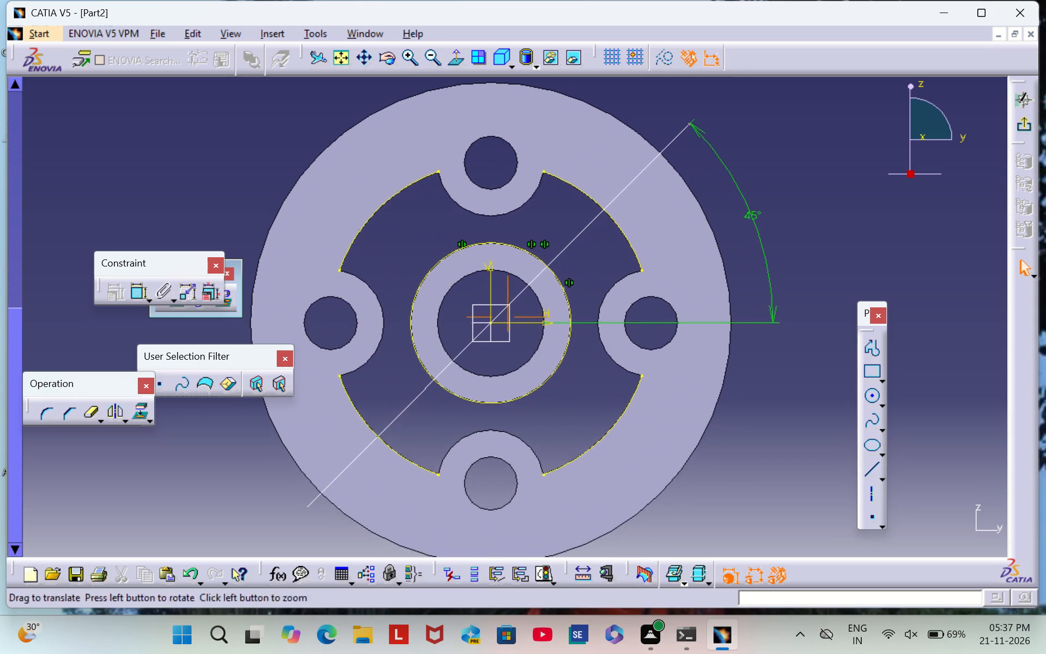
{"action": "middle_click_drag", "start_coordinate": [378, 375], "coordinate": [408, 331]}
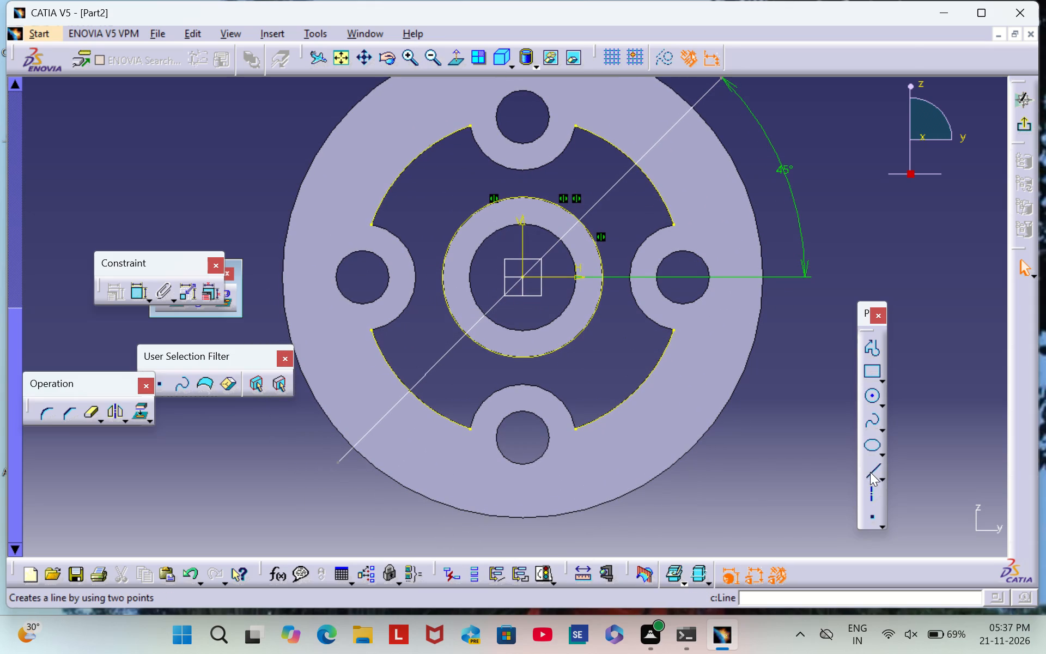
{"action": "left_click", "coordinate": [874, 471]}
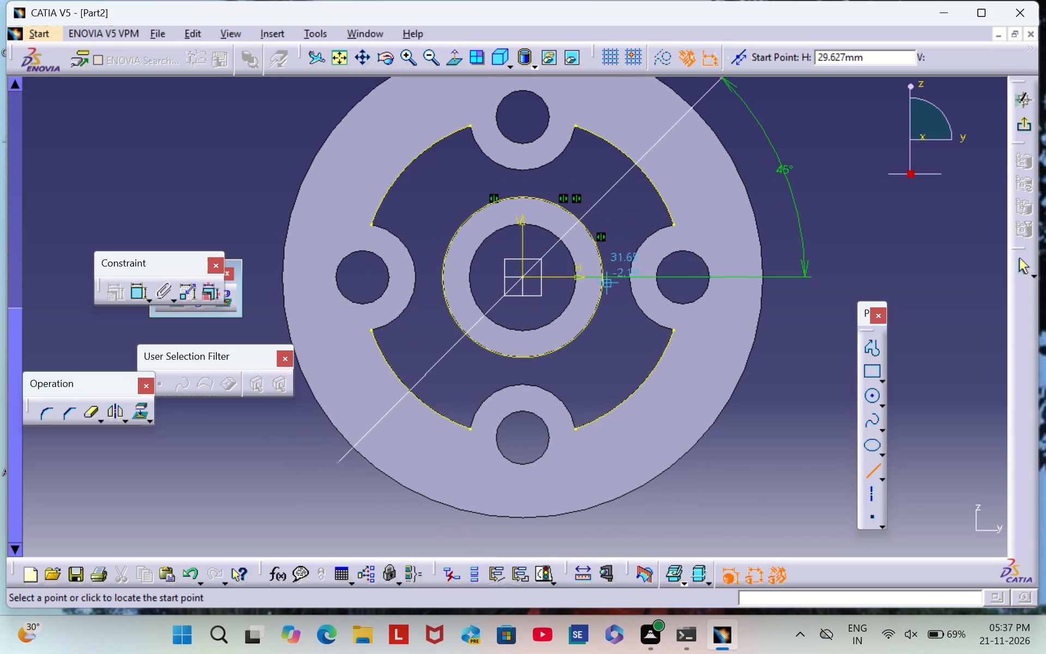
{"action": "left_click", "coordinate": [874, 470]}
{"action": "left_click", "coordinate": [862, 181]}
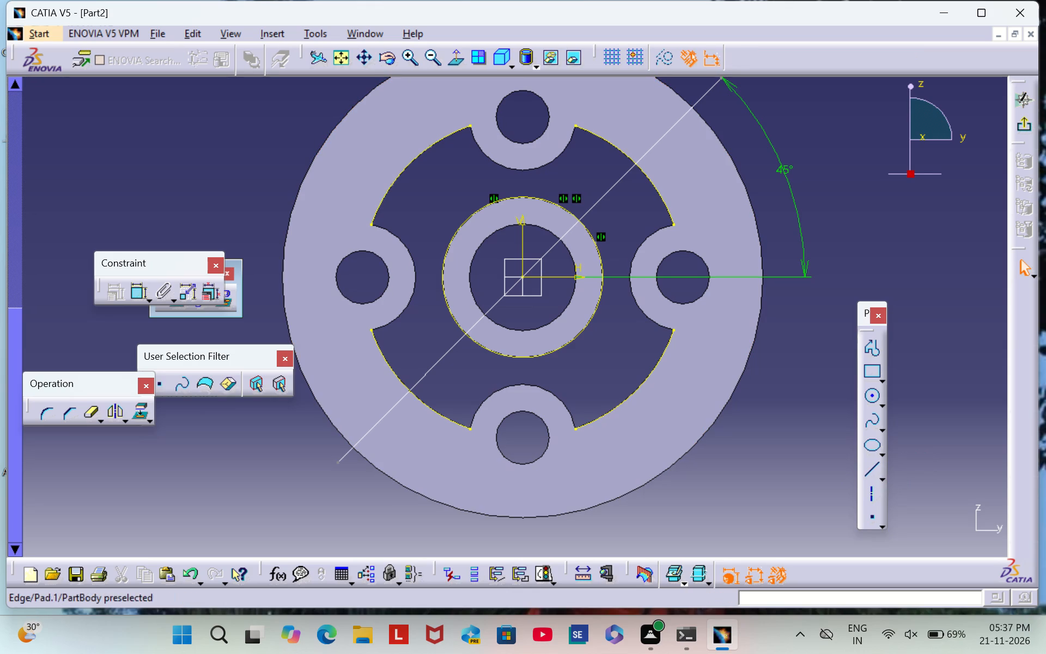
Delete the two leftover points on the hub circle, one on its upper-right side and one on its upper-left side.
{"action": "right_click", "coordinate": [594, 242]}
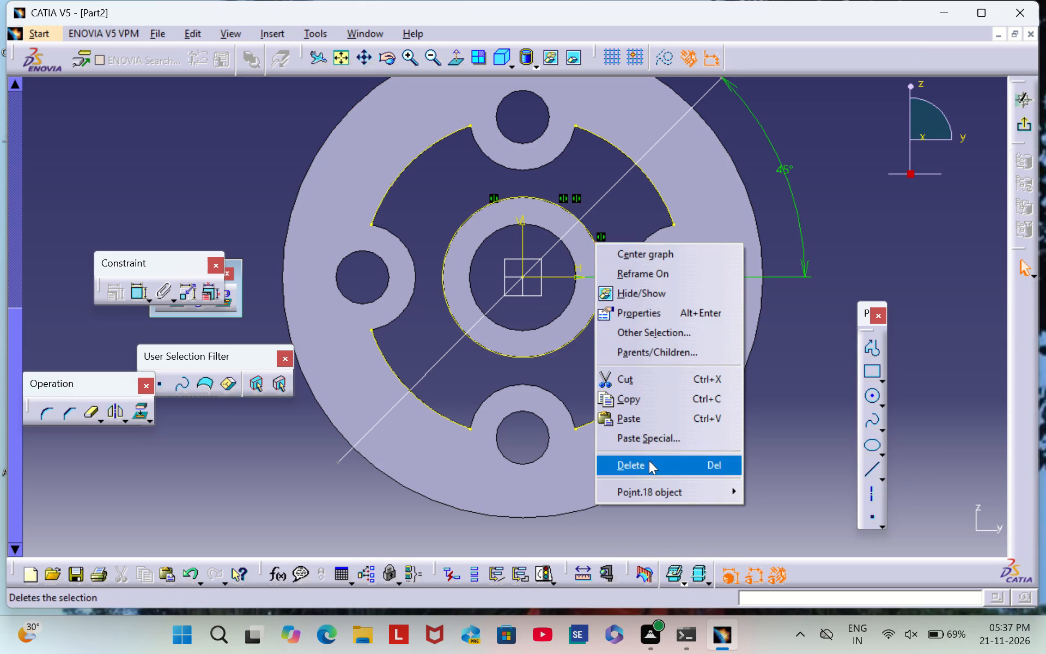
{"action": "left_click", "coordinate": [650, 461]}
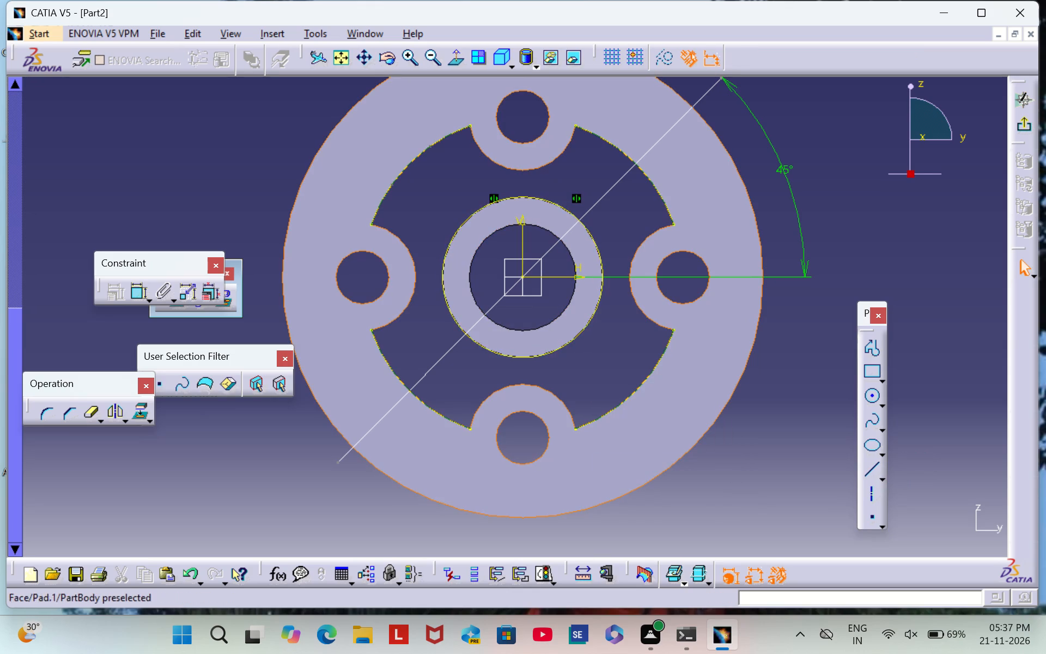
{"action": "right_click", "coordinate": [488, 204]}
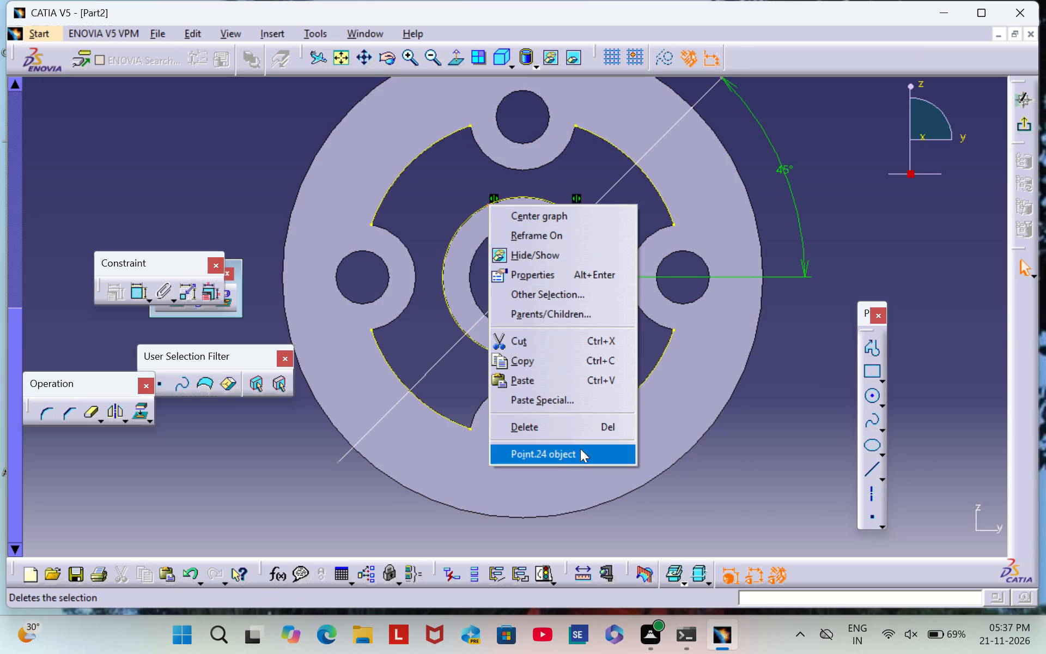
{"action": "left_click", "coordinate": [580, 419]}
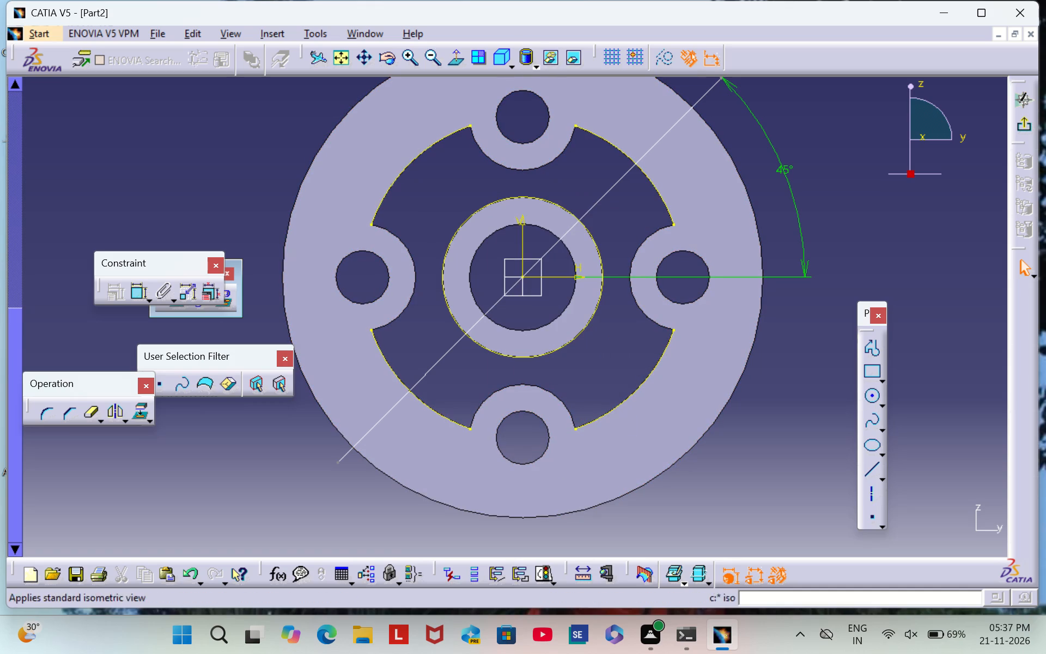
Draw two lines parallel to the 45-degree line, one on each side, from the hub to about (41, 53) and (51, 43) mm.
{"action": "left_click", "coordinate": [871, 470]}
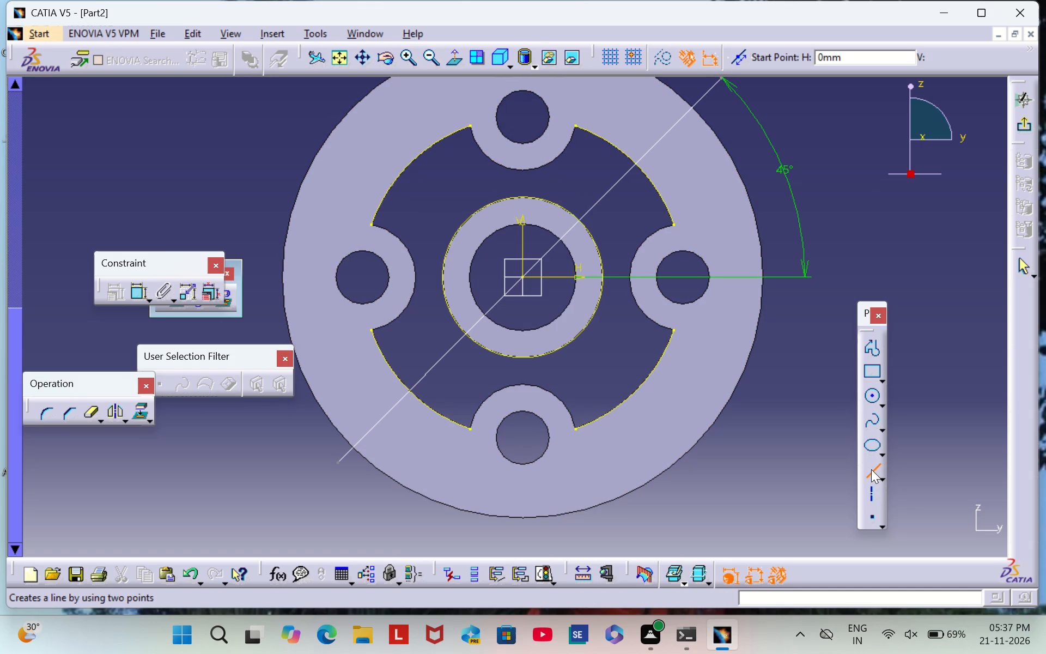
{"action": "left_click", "coordinate": [556, 211]}
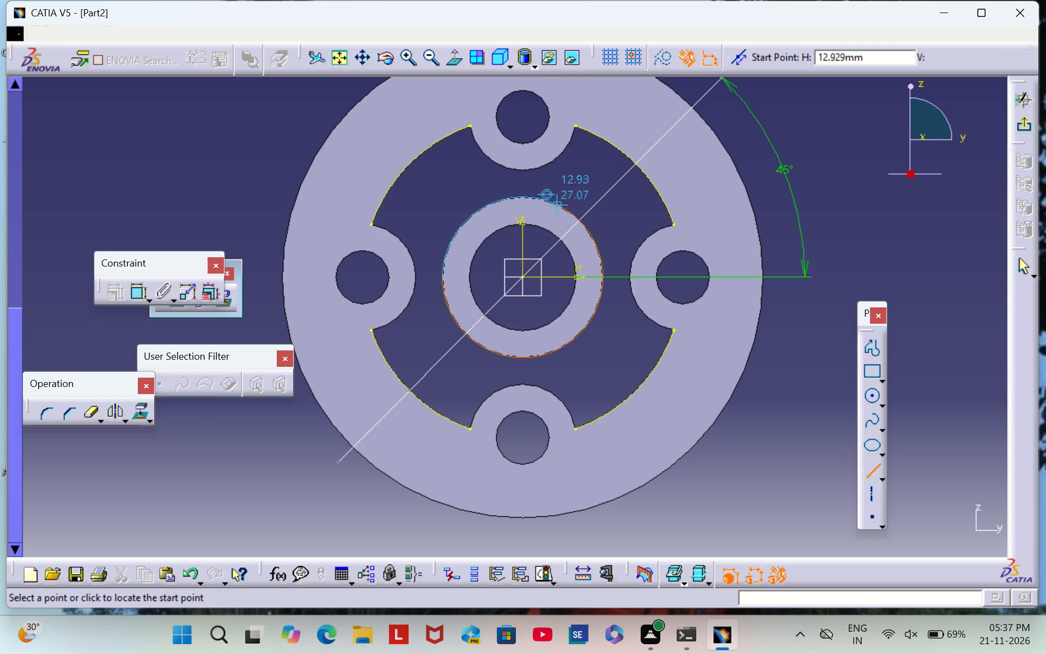
{"action": "left_click", "coordinate": [630, 134]}
{"action": "left_click", "coordinate": [882, 241]}
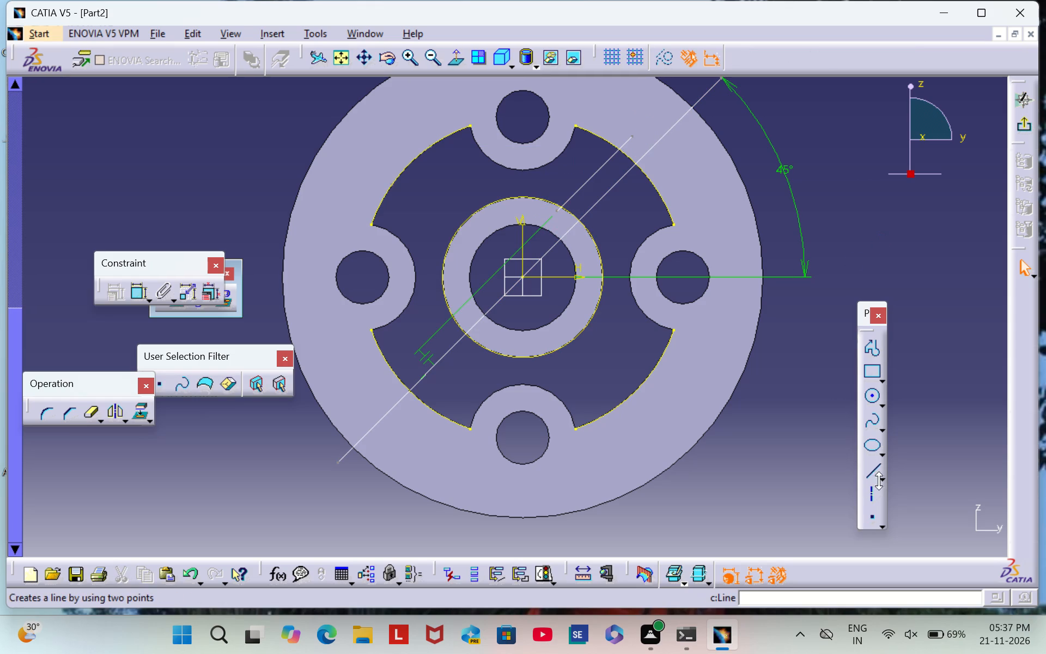
{"action": "left_click", "coordinate": [870, 472]}
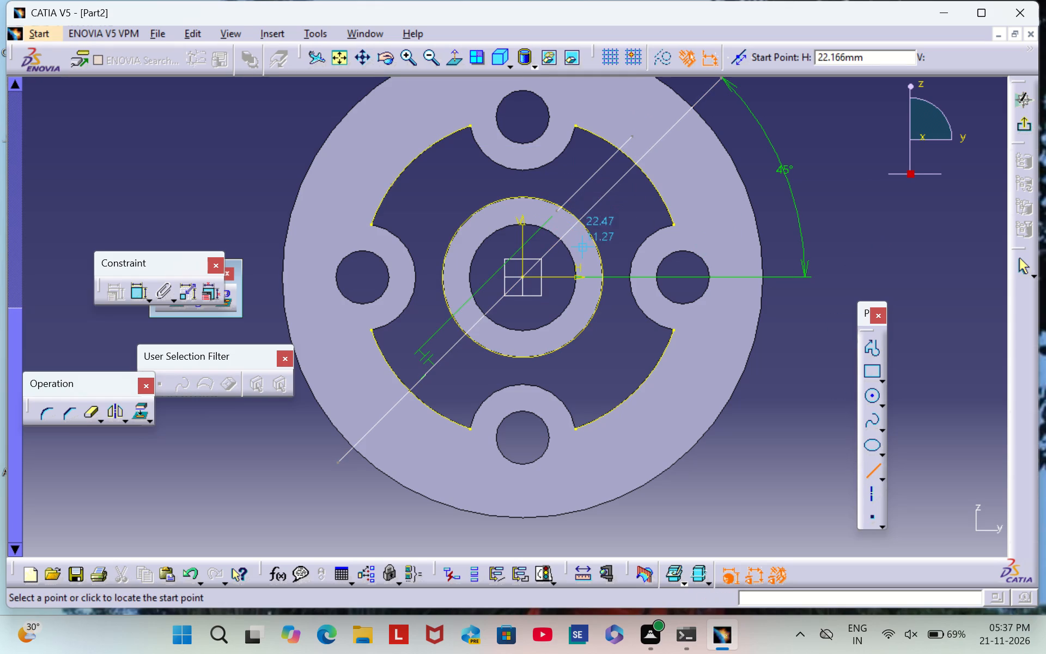
{"action": "left_click", "coordinate": [582, 240]}
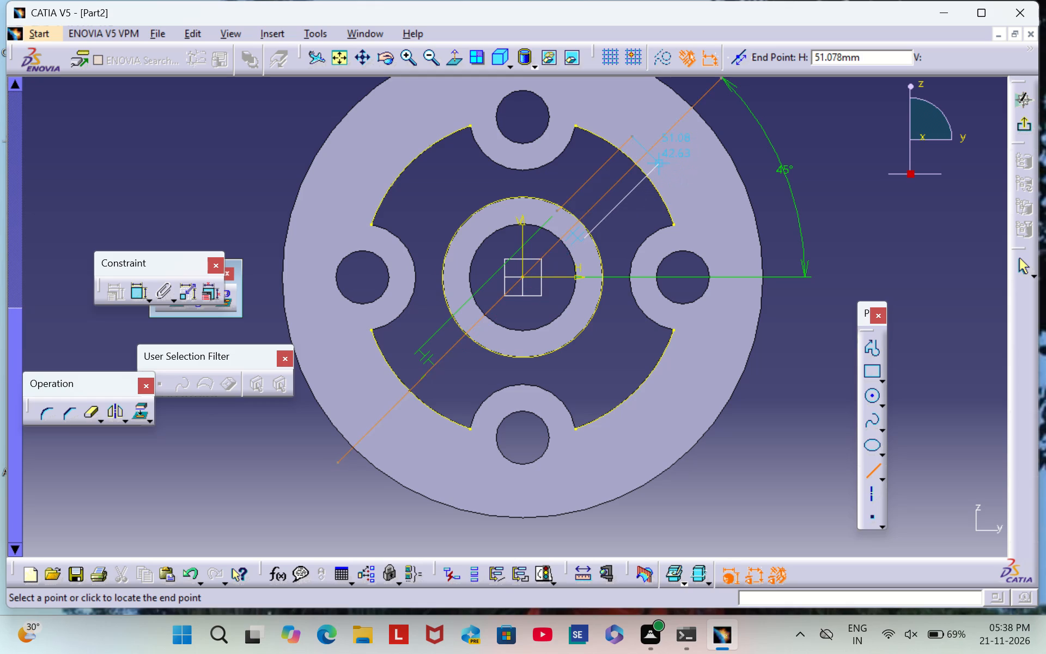
{"action": "left_click", "coordinate": [659, 166]}
{"action": "left_click", "coordinate": [862, 187]}
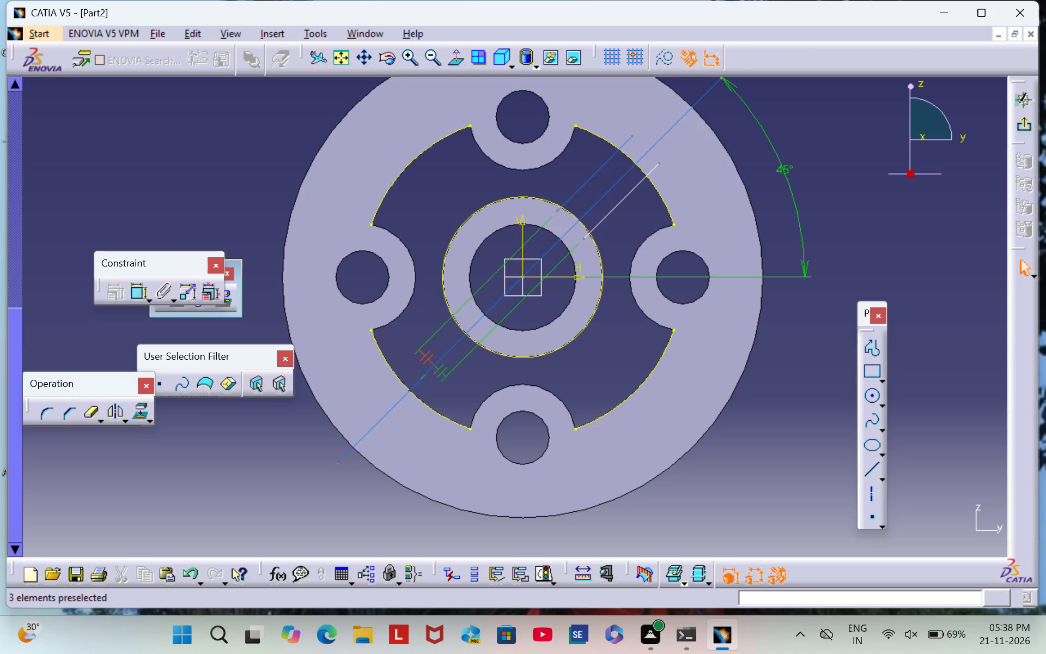
Delete the two automatic parallelism constraints between the new rib lines and the 45-degree line.
{"action": "right_click", "coordinate": [425, 360]}
{"action": "left_click", "coordinate": [490, 321]}
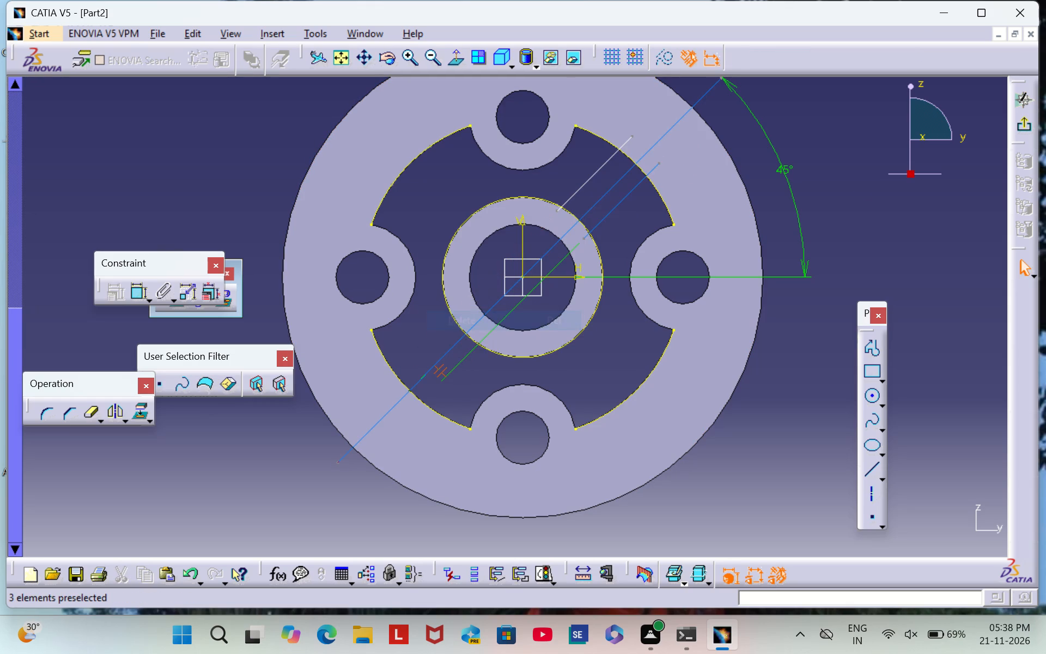
{"action": "right_click", "coordinate": [448, 369]}
{"action": "left_click", "coordinate": [544, 317]}
{"action": "left_click", "coordinate": [538, 328]}
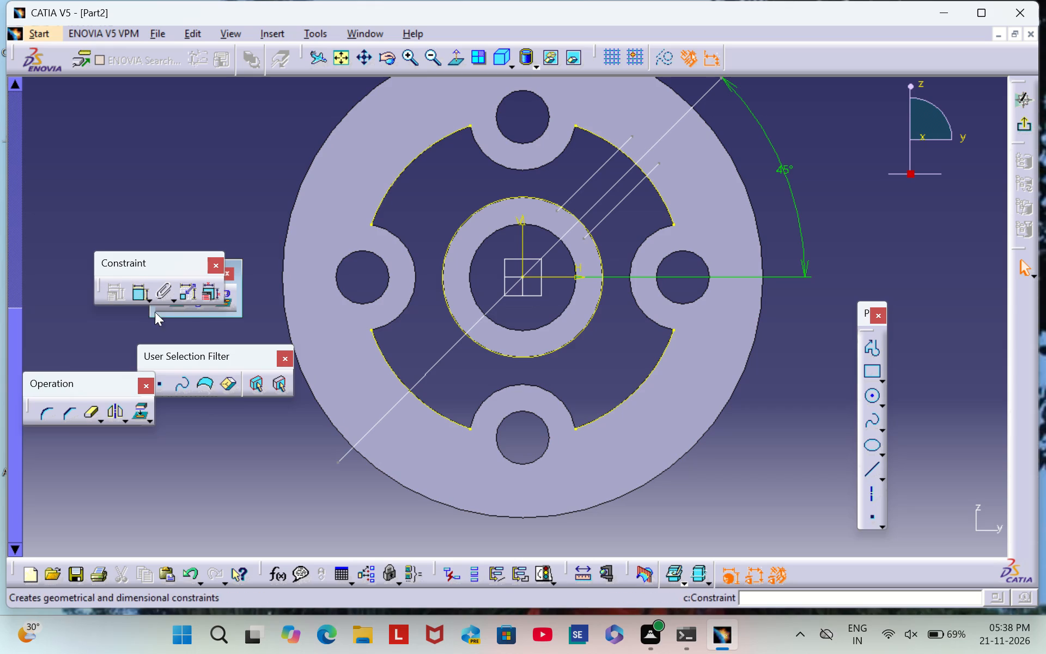
Dimension the upper rib line's offset from the 45-degree line and set it to 10 mm.
{"action": "double_click", "coordinate": [141, 293]}
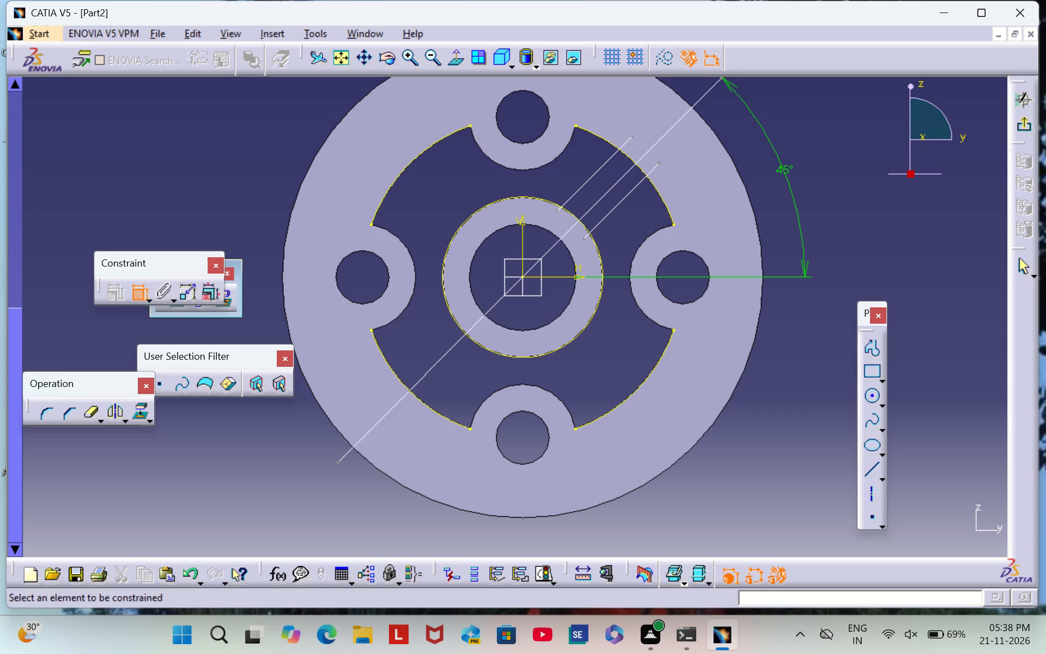
{"action": "left_click", "coordinate": [586, 178]}
{"action": "left_click", "coordinate": [604, 195]}
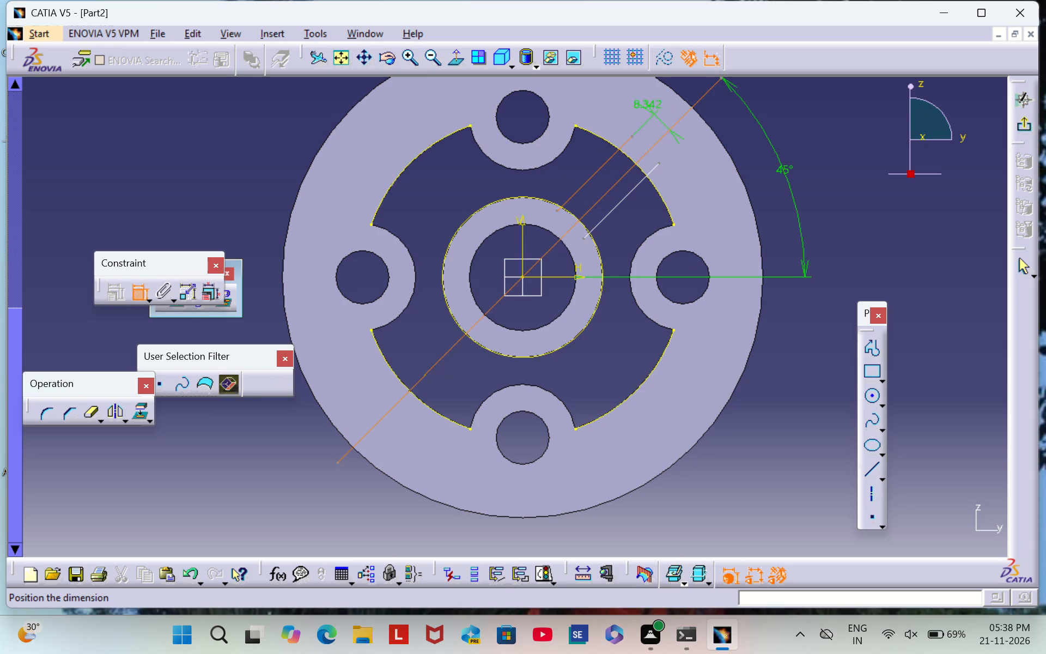
{"action": "left_click", "coordinate": [629, 108]}
{"action": "double_click", "coordinate": [628, 102]}
{"action": "key", "text": "BackSpace"}
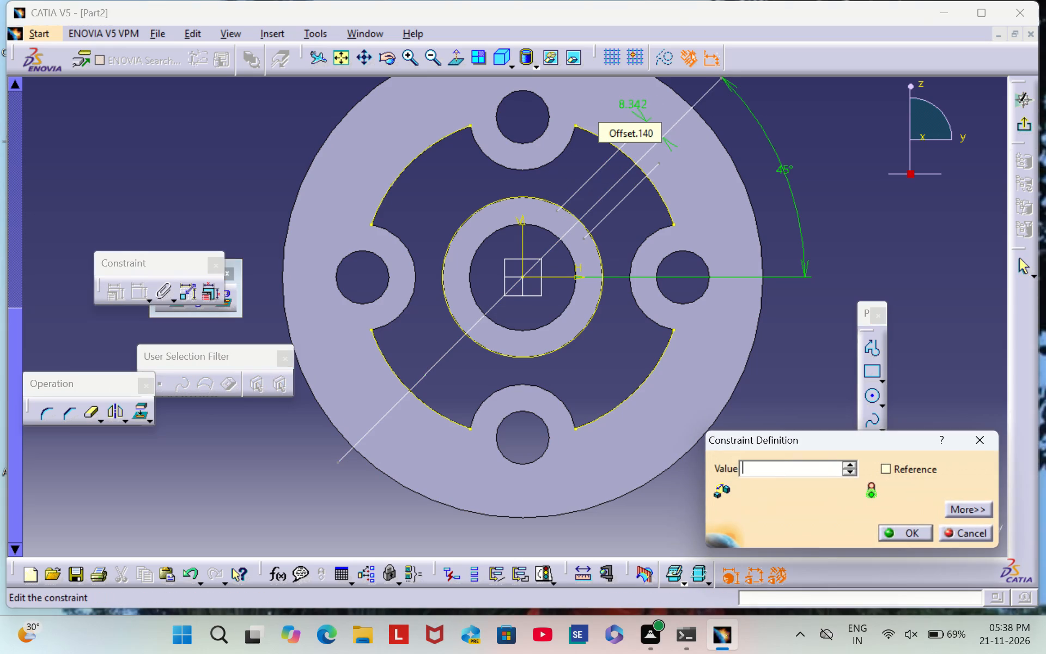
{"action": "type", "text": "10"}
{"action": "key", "text": "Return"}
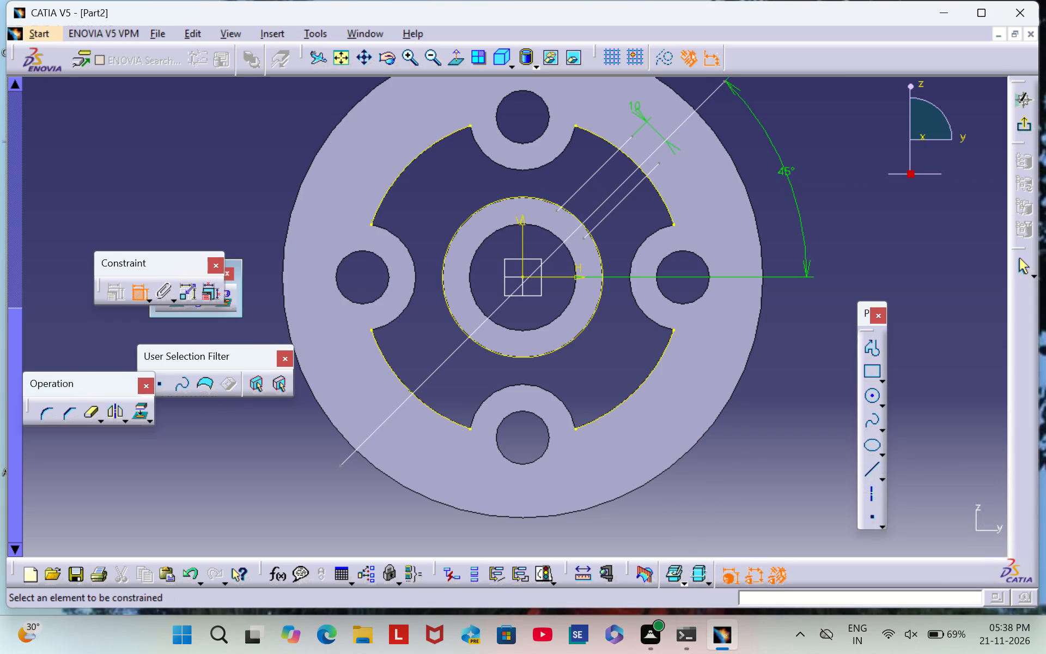
Dimension the lower rib line's offset from the 45-degree line and set it to 10 mm.
{"action": "left_click", "coordinate": [621, 186]}
{"action": "left_click", "coordinate": [631, 190]}
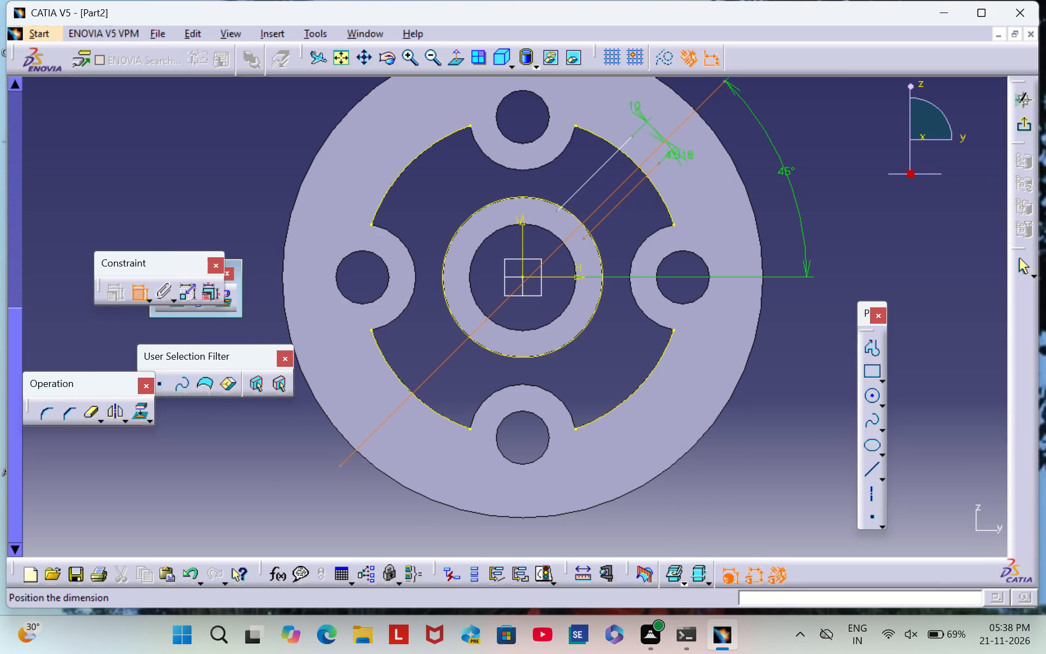
{"action": "left_click", "coordinate": [706, 195]}
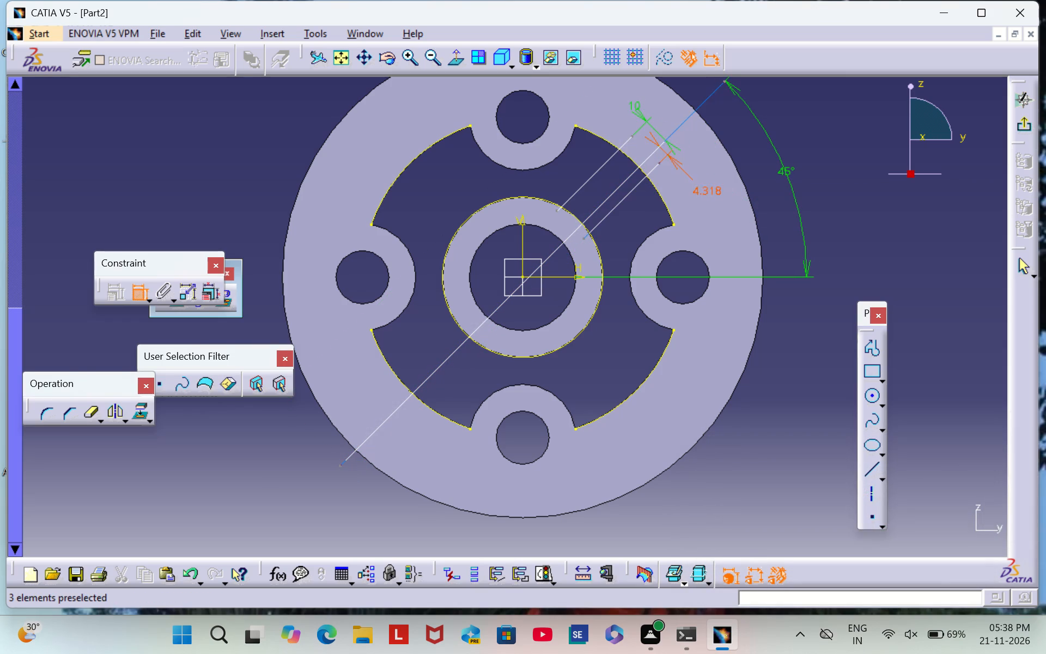
{"action": "double_click", "coordinate": [706, 191]}
{"action": "key", "text": "BackSpace"}
{"action": "type", "text": "10"}
{"action": "key", "text": "Return"}
{"action": "left_click", "coordinate": [849, 190]}
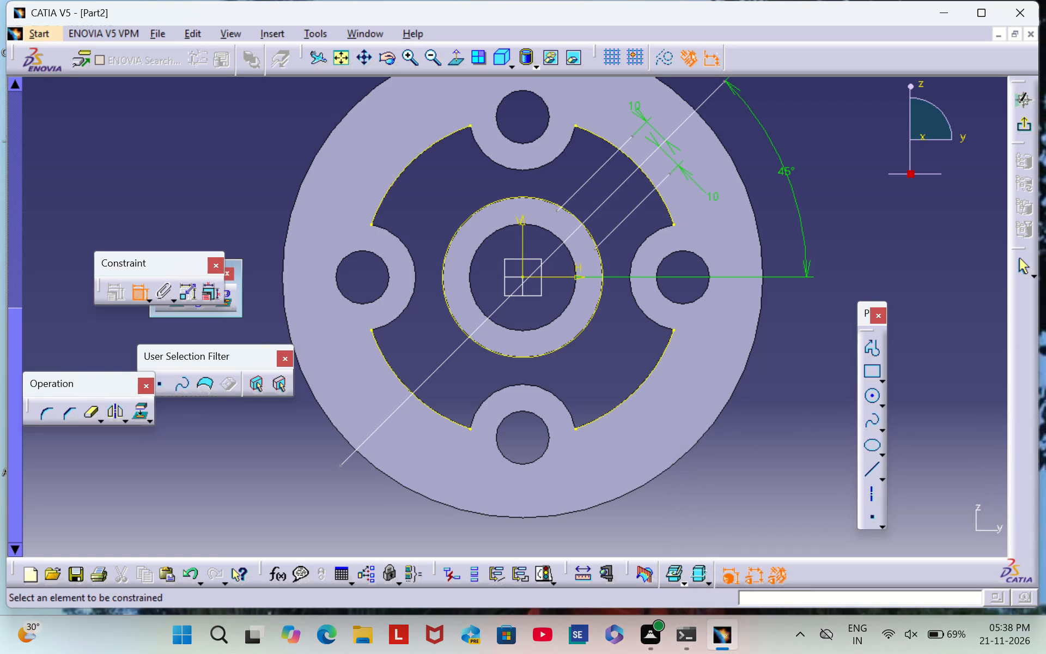
Make the outer end points of both rib lines coincident with the projected upper-right rim arc.
{"action": "left_click", "coordinate": [632, 137]}
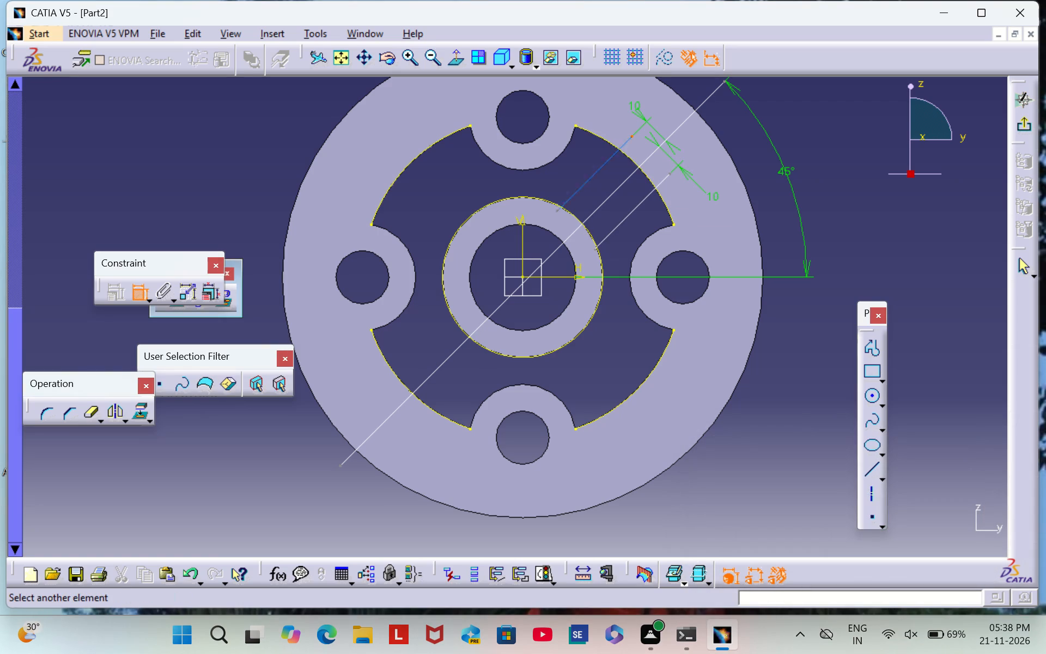
{"action": "left_click", "coordinate": [614, 146]}
{"action": "right_click", "coordinate": [622, 132]}
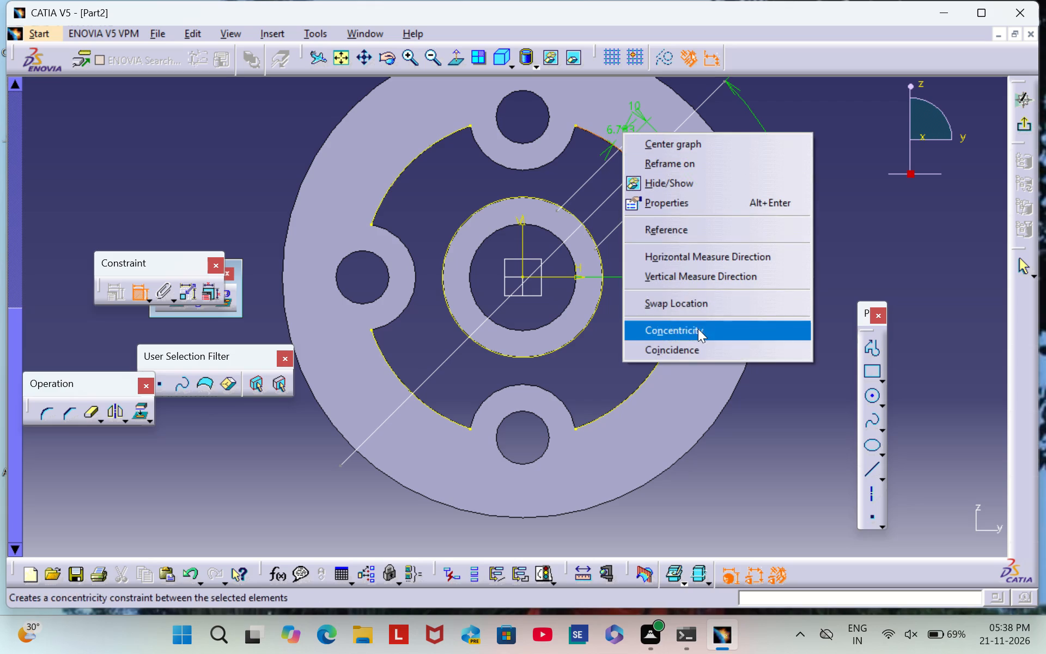
{"action": "left_click", "coordinate": [707, 352]}
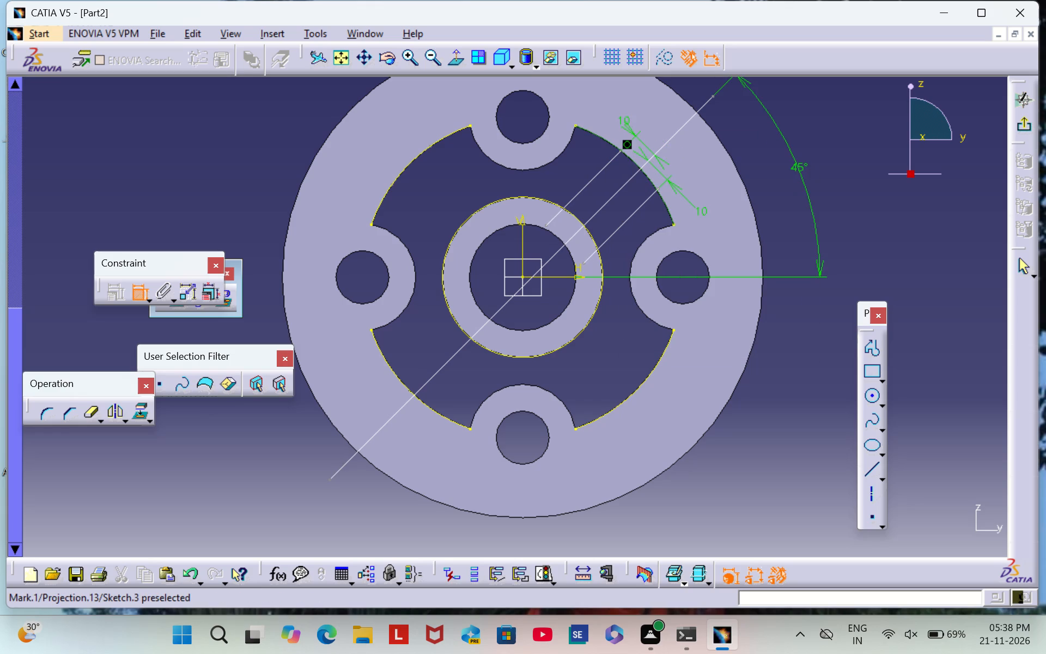
{"action": "right_click", "coordinate": [658, 188]}
{"action": "left_click", "coordinate": [634, 225]}
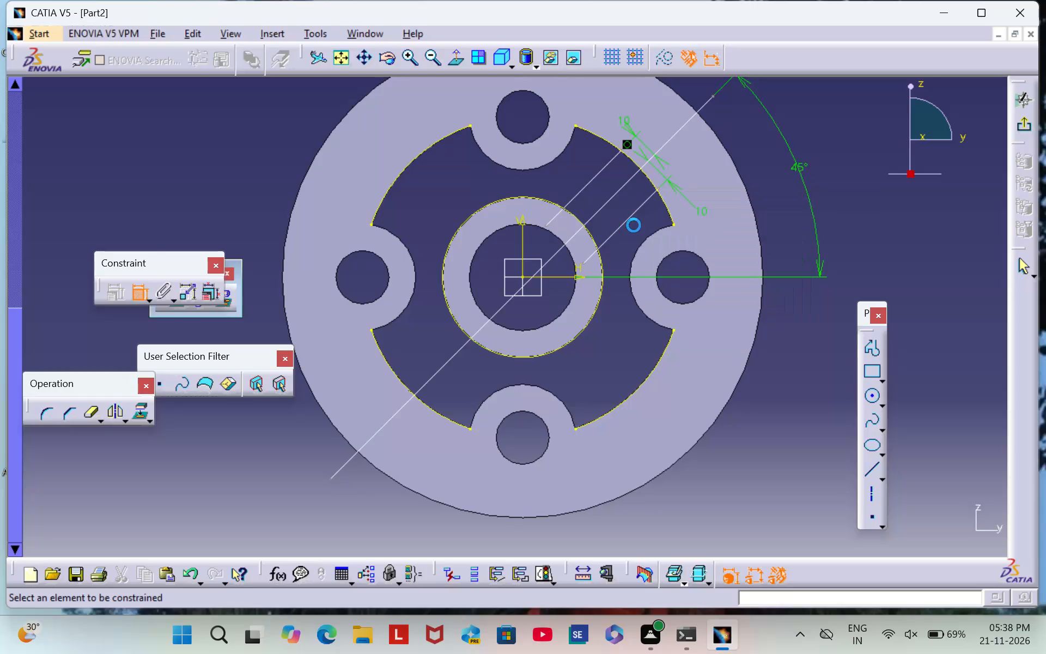
{"action": "left_click", "coordinate": [656, 188]}
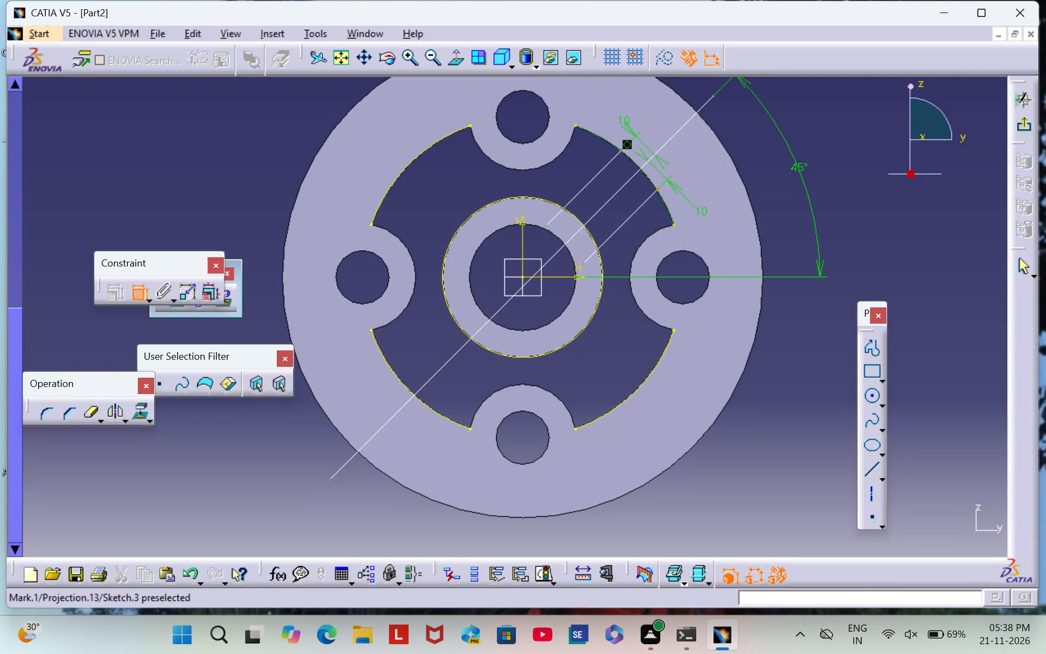
{"action": "left_click", "coordinate": [662, 198]}
{"action": "right_click", "coordinate": [664, 187]}
{"action": "left_click", "coordinate": [747, 404]}
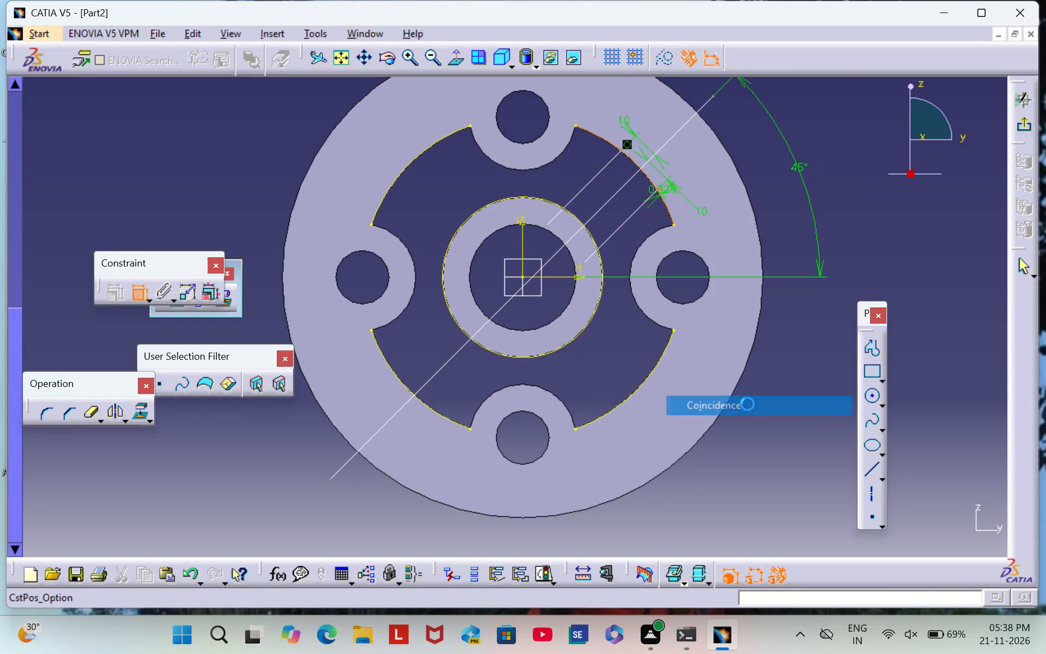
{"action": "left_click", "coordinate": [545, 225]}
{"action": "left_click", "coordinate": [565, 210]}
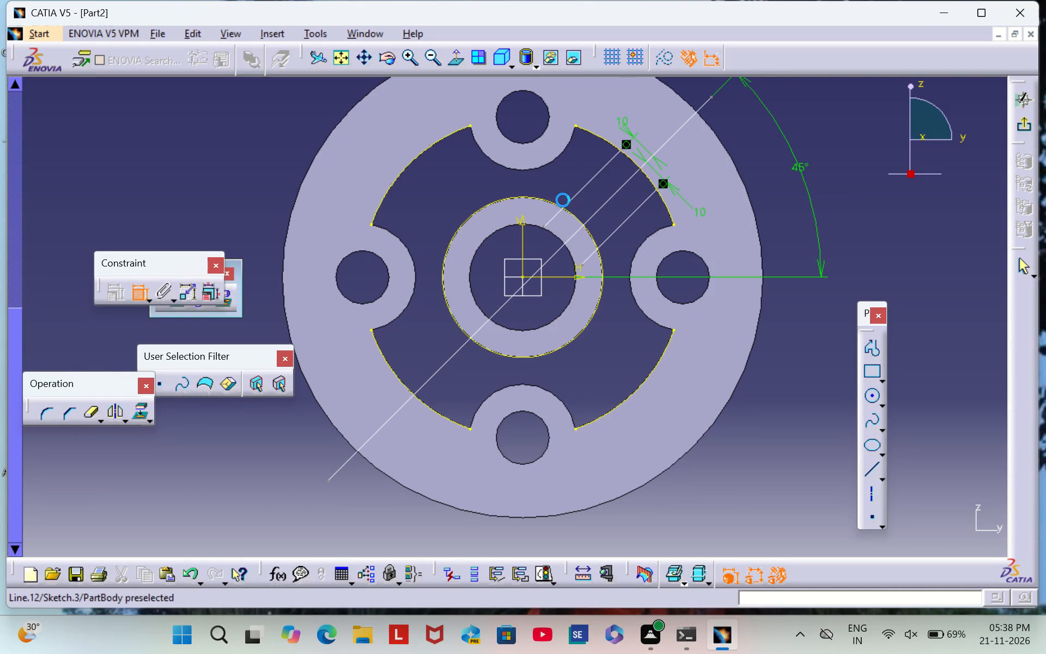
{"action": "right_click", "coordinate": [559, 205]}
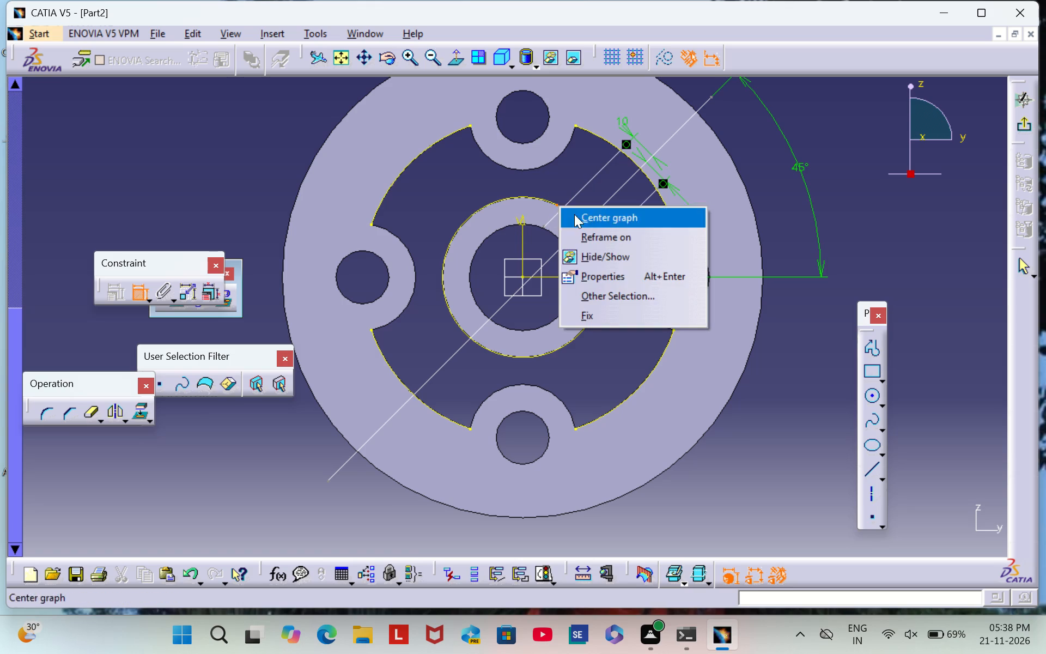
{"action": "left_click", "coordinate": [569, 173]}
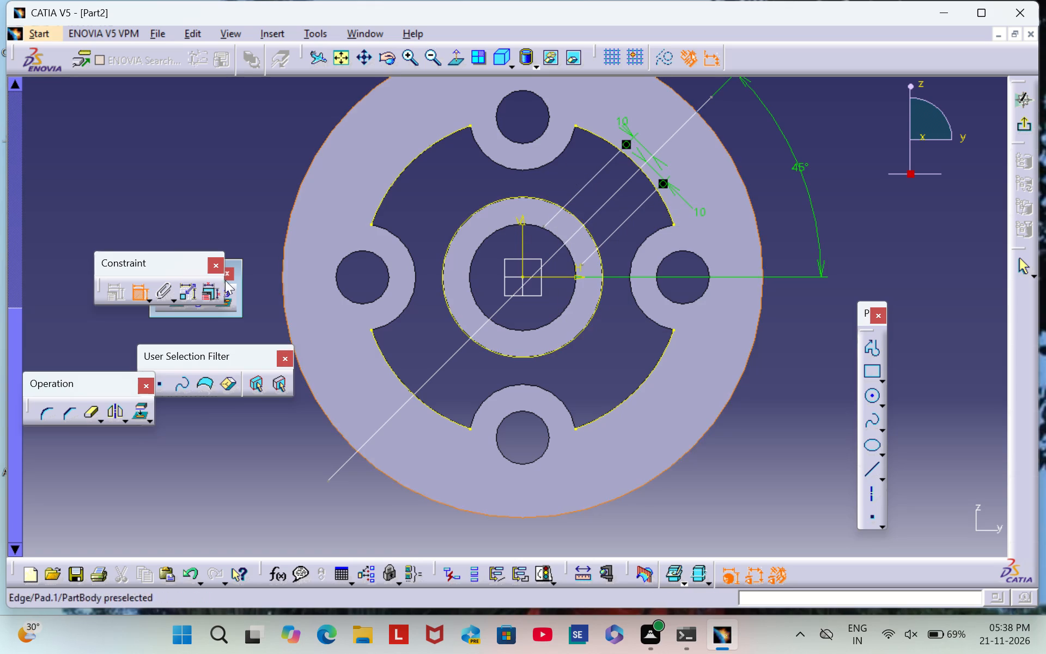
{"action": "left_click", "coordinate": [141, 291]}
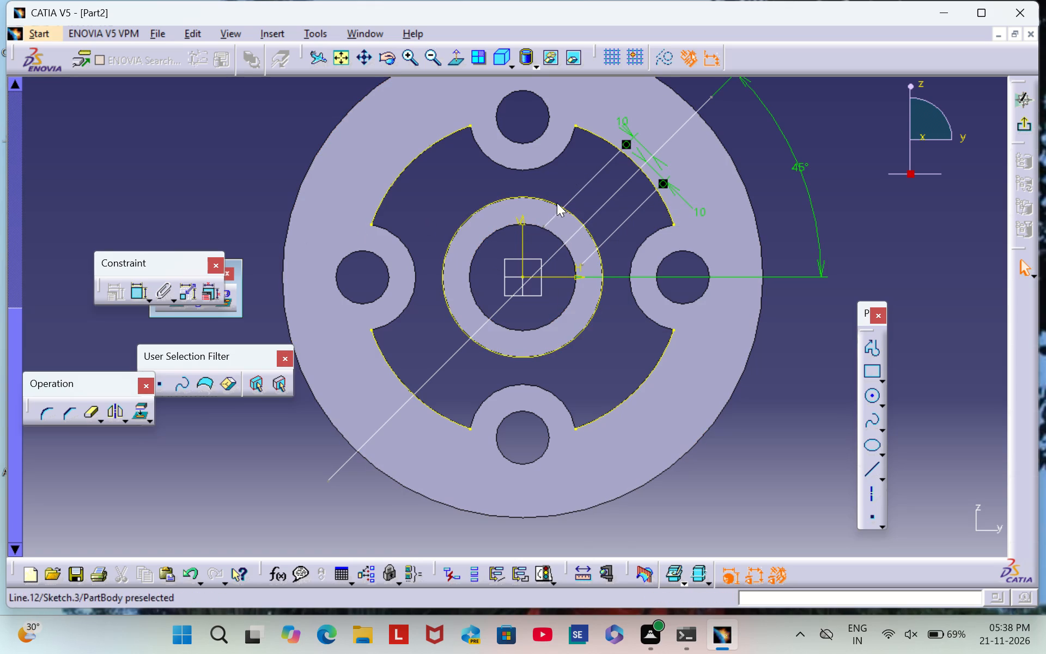
Delete the leftover point on the hub circle beside the upper rib line.
{"action": "right_click", "coordinate": [556, 203]}
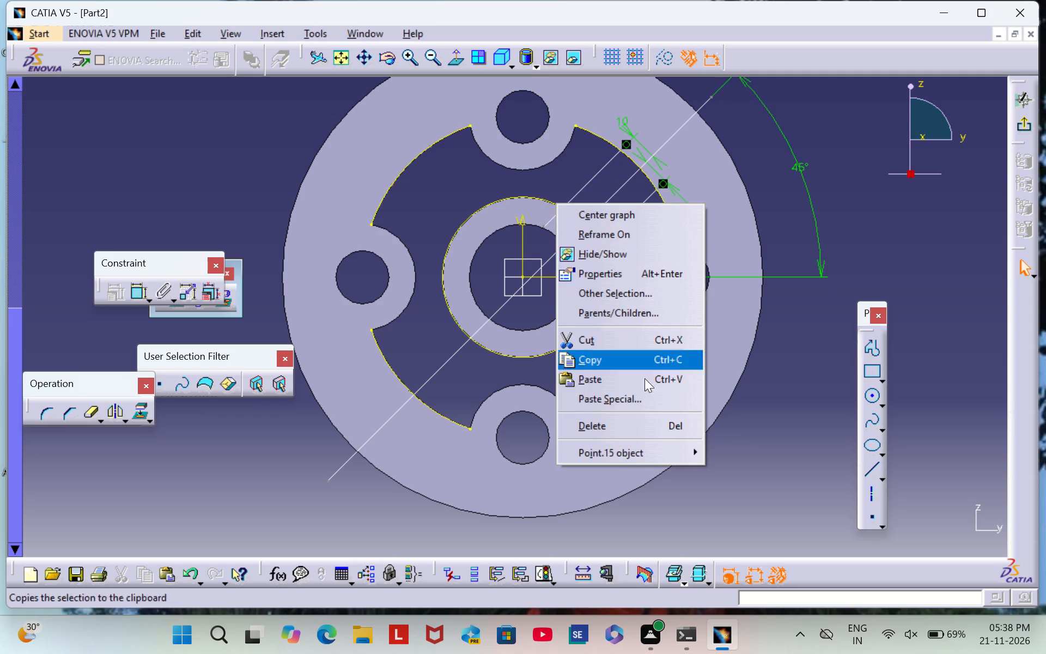
{"action": "left_click", "coordinate": [658, 428]}
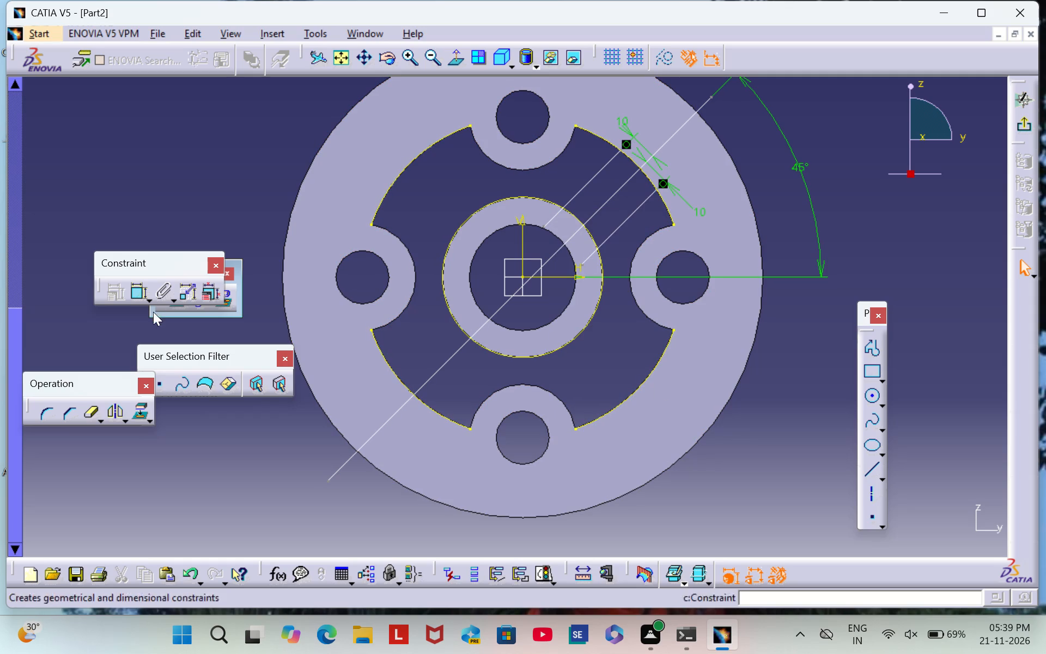
Make the upper rib line's inner end point coincident with the projected hub circle.
{"action": "double_click", "coordinate": [134, 295]}
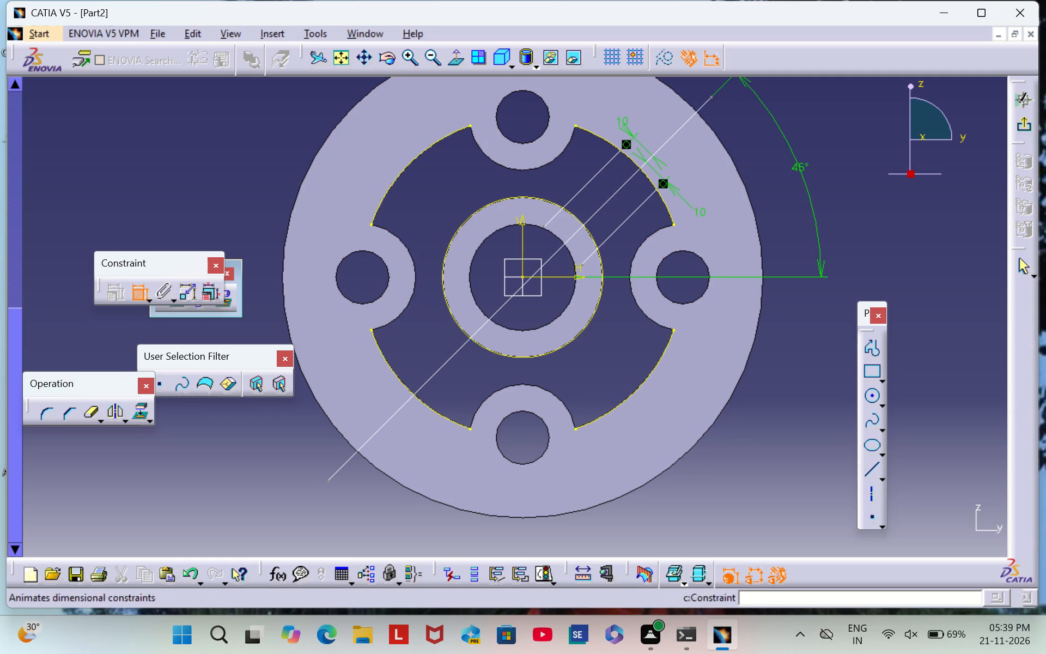
{"action": "left_click", "coordinate": [543, 226]}
{"action": "left_click", "coordinate": [567, 209]}
{"action": "right_click", "coordinate": [557, 189]}
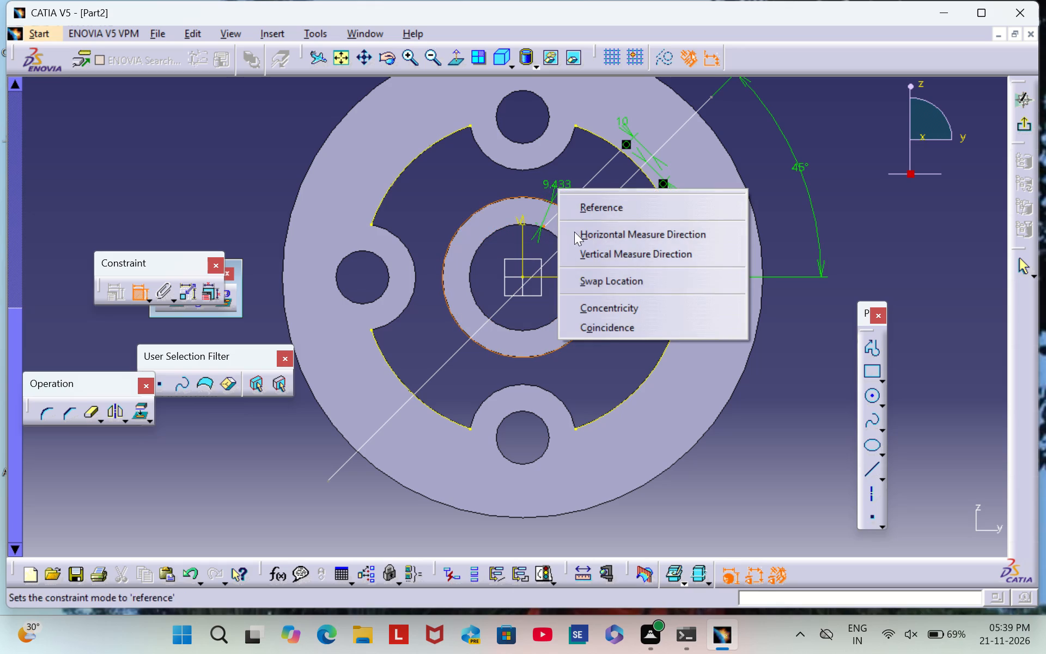
{"action": "left_click", "coordinate": [605, 322]}
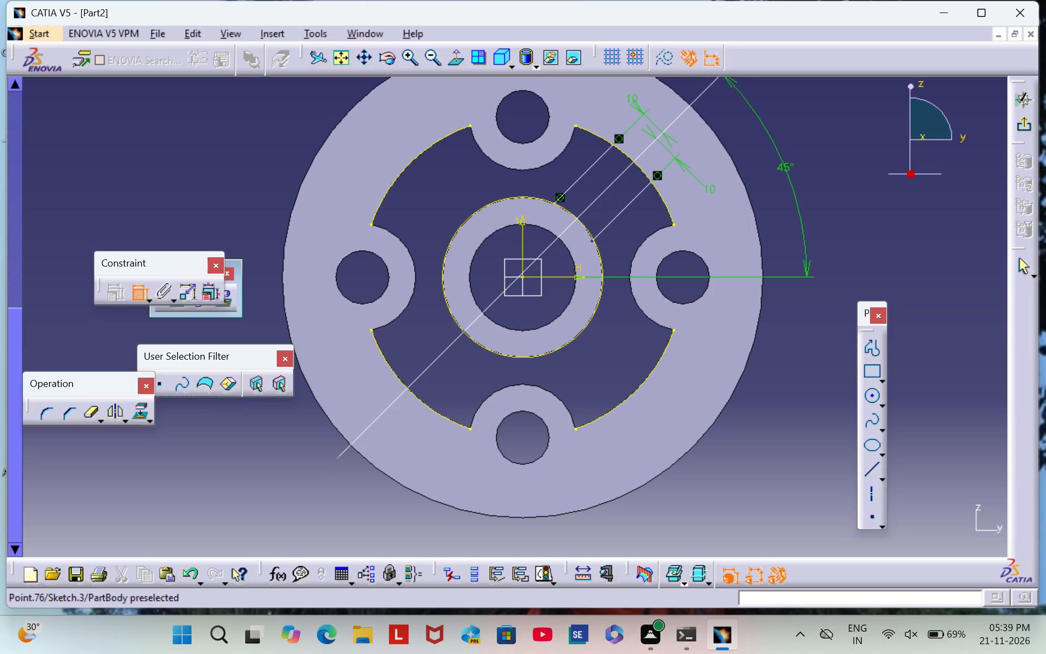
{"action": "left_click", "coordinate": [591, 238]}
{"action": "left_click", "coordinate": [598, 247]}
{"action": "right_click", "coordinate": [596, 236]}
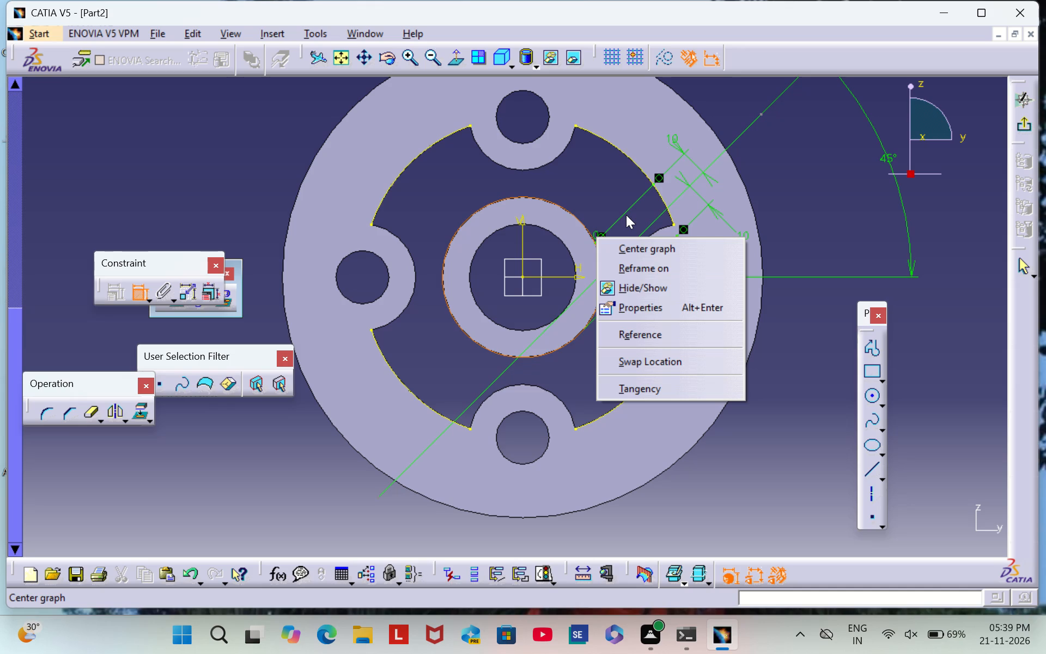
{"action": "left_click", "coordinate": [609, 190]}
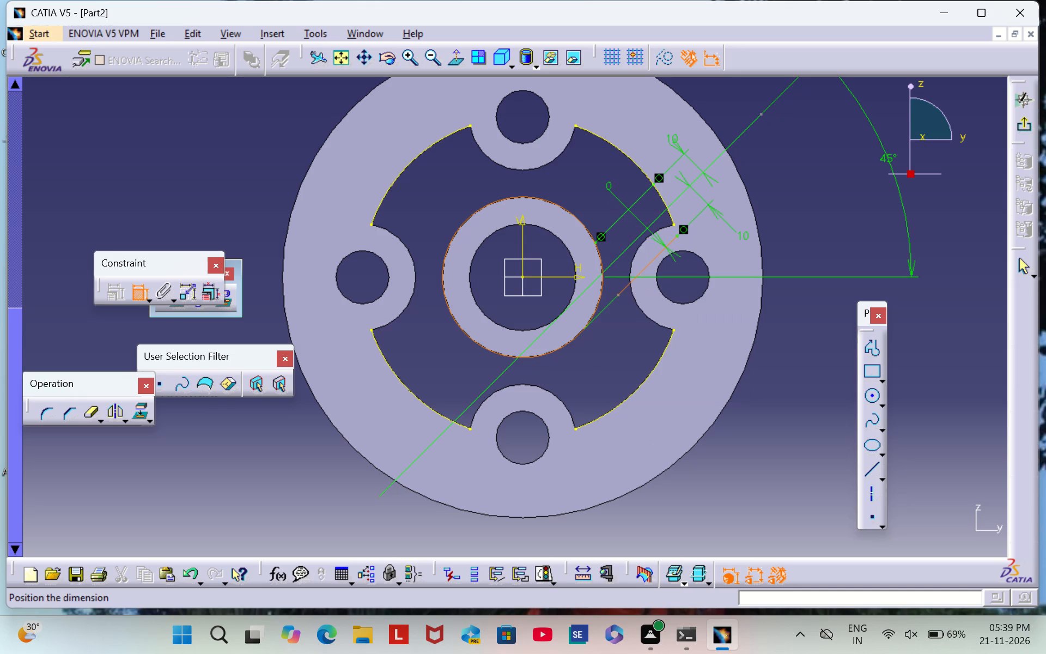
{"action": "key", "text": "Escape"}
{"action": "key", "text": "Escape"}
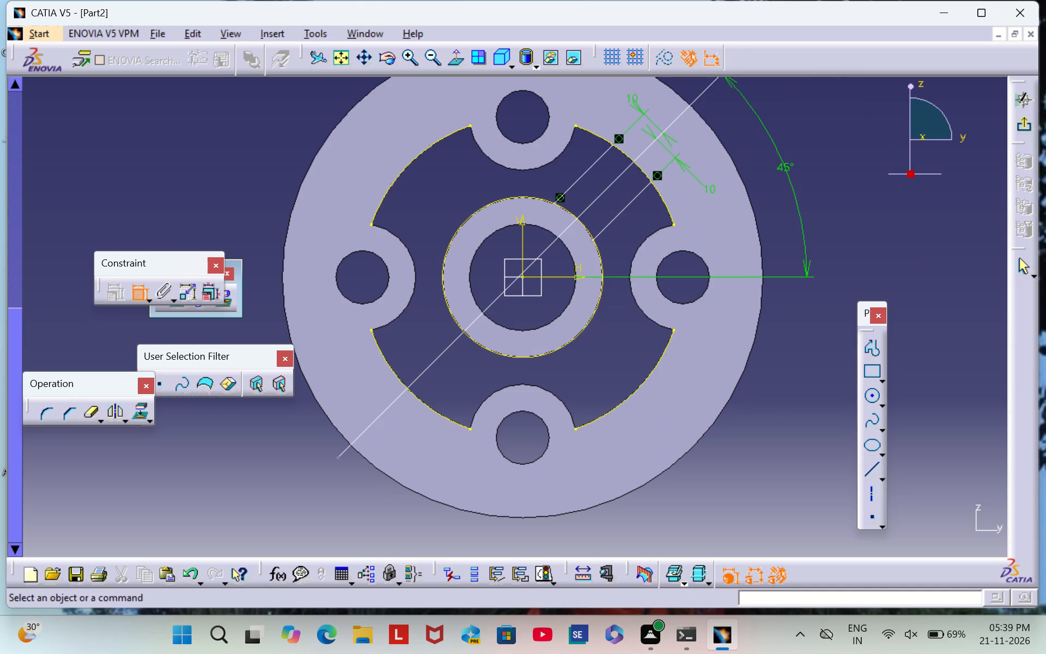
Make the lower rib line's inner end point coincident with the projected hub circle.
{"action": "double_click", "coordinate": [137, 298]}
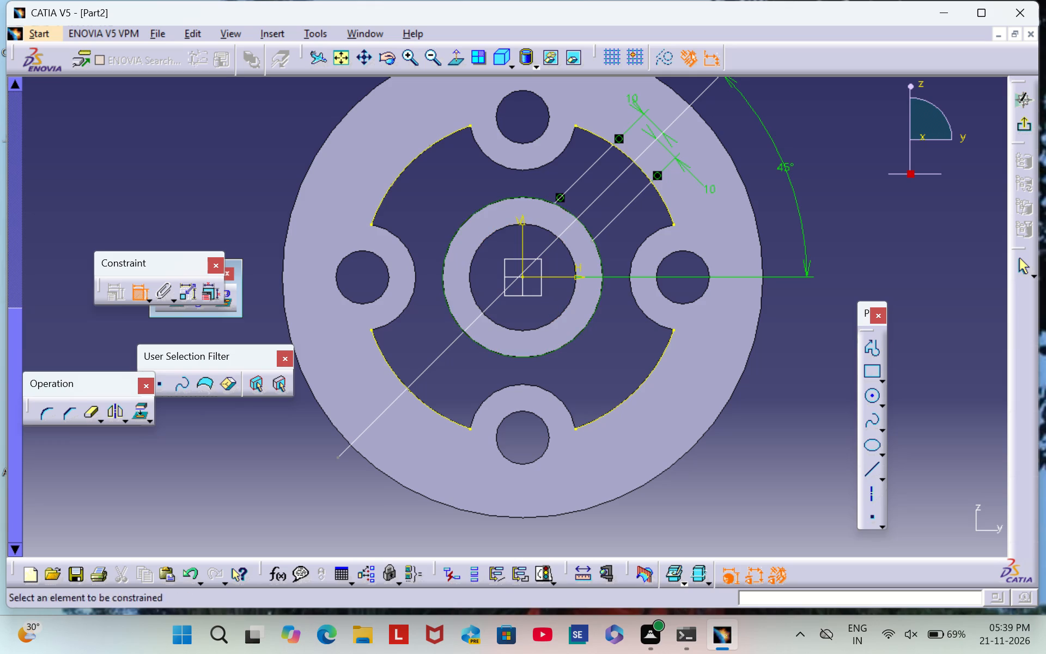
{"action": "left_click", "coordinate": [591, 240]}
{"action": "left_click", "coordinate": [595, 245]}
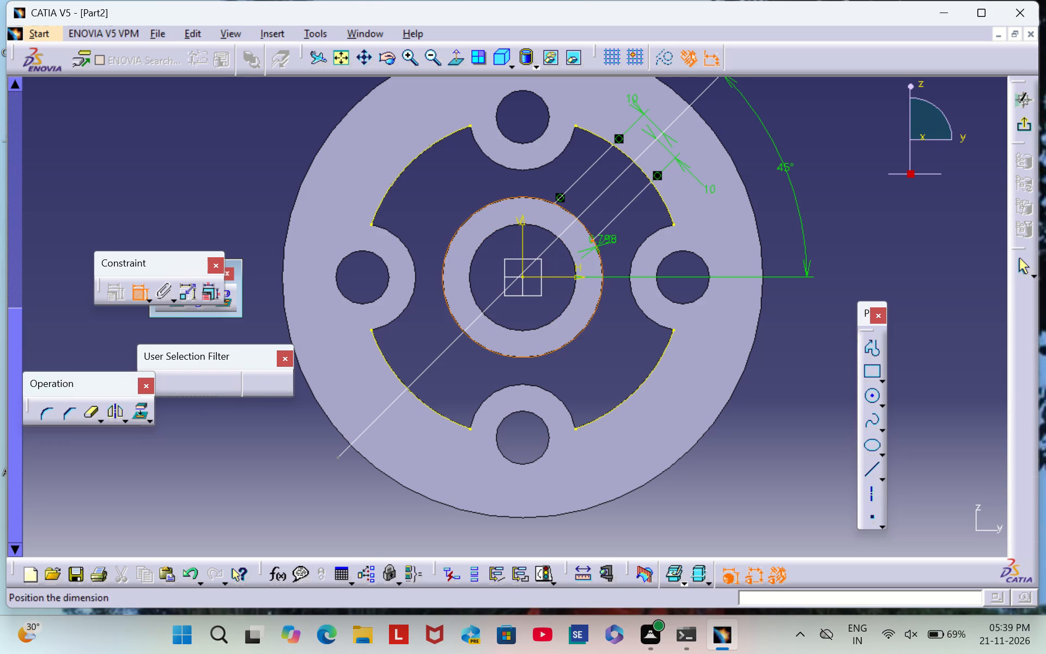
{"action": "right_click", "coordinate": [604, 238]}
{"action": "left_click", "coordinate": [668, 367]}
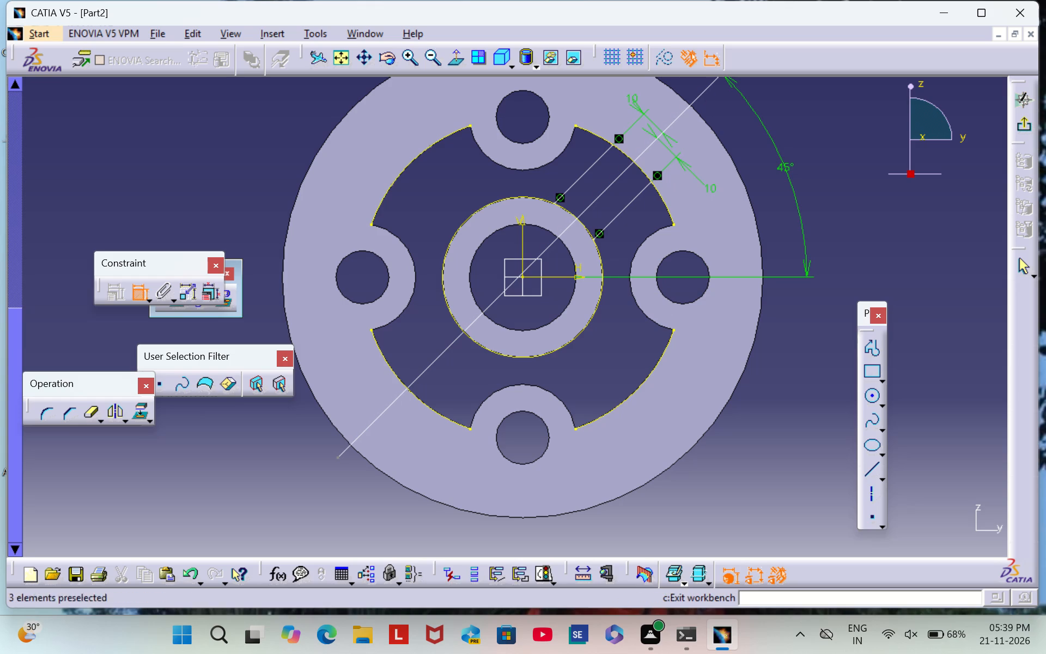
Quick Trim the projected upper-right rim arc on both sides, keeping only the portion between the two rib lines.
{"action": "double_click", "coordinate": [92, 416]}
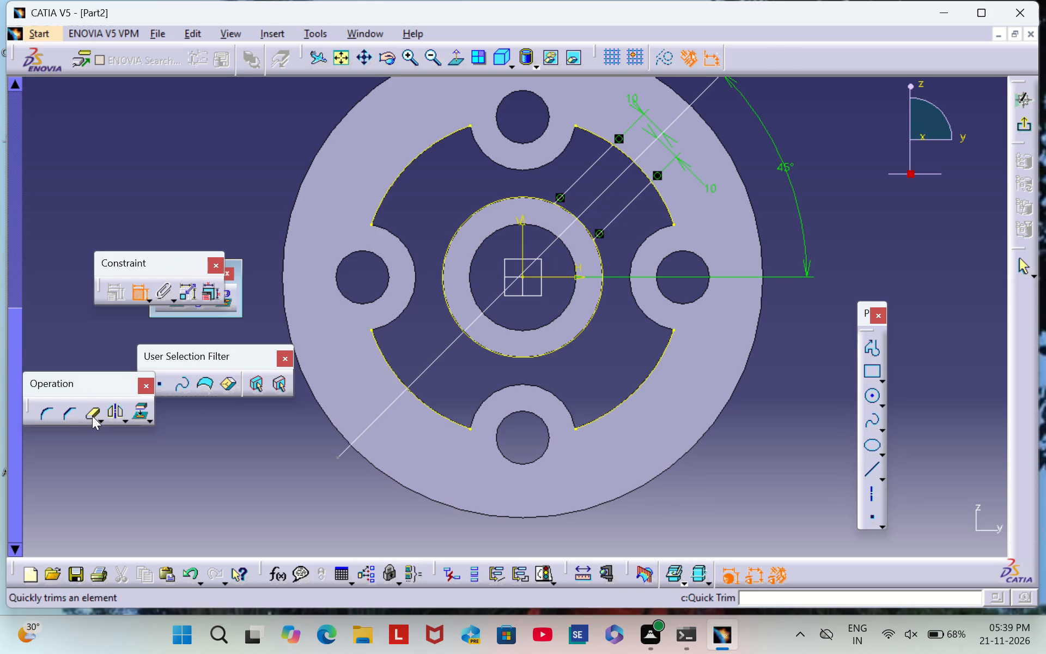
{"action": "left_click", "coordinate": [586, 129]}
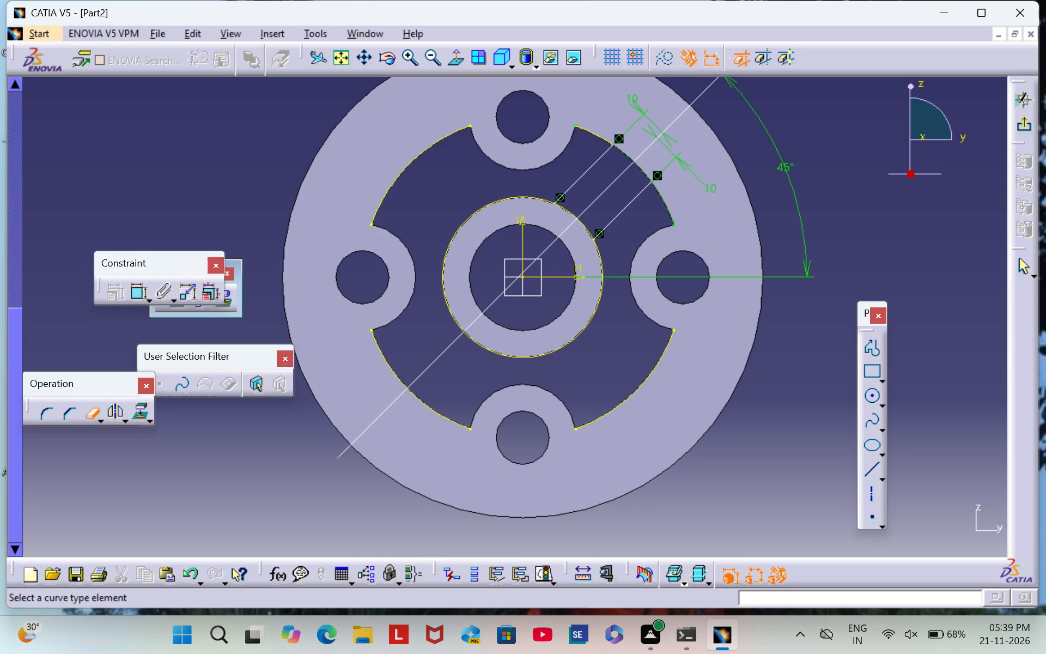
{"action": "left_click", "coordinate": [665, 202]}
Leave the rib sketch to view it on the part, and reopen it for editing.
{"action": "left_click", "coordinate": [1024, 126]}
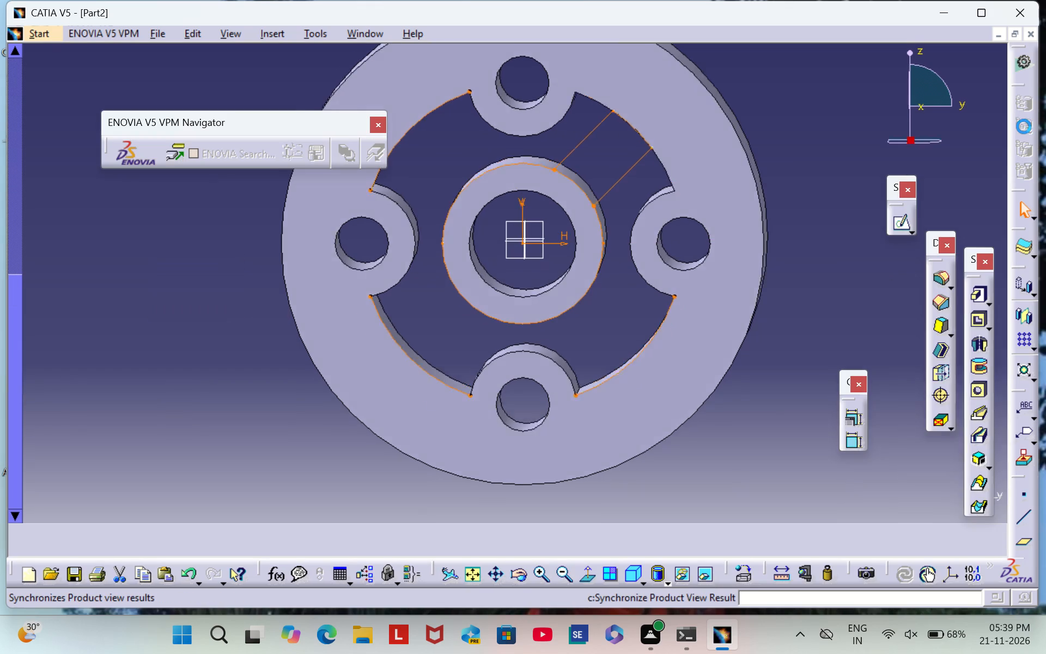
{"action": "left_click", "coordinate": [902, 227]}
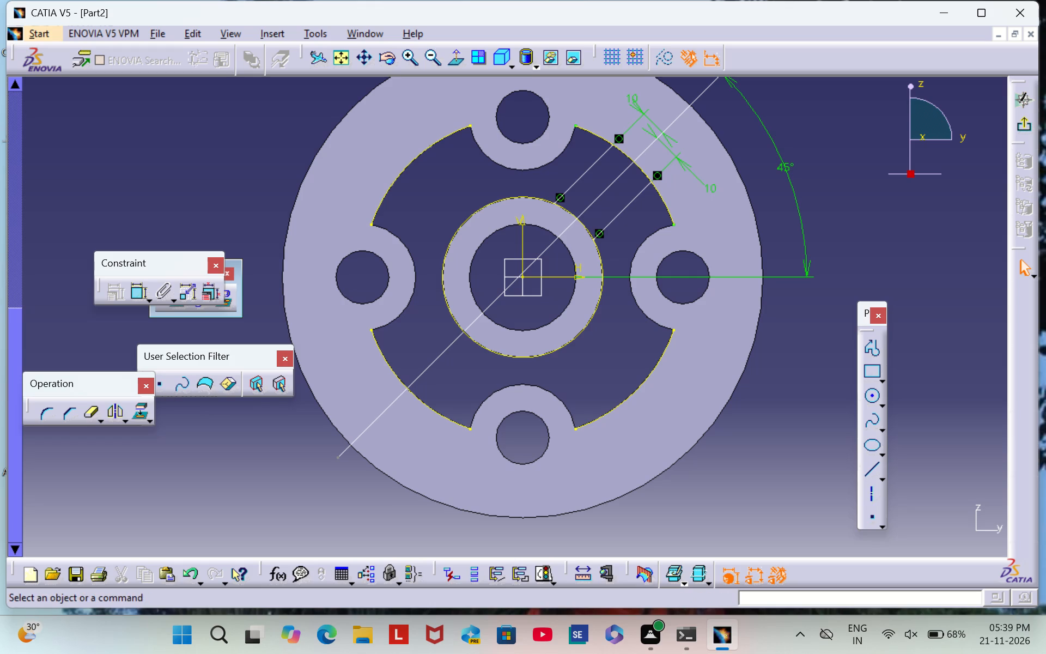
Draw a diagonal axis across the flange through the sketch origin, running from upper left to lower right.
{"action": "left_click", "coordinate": [867, 475]}
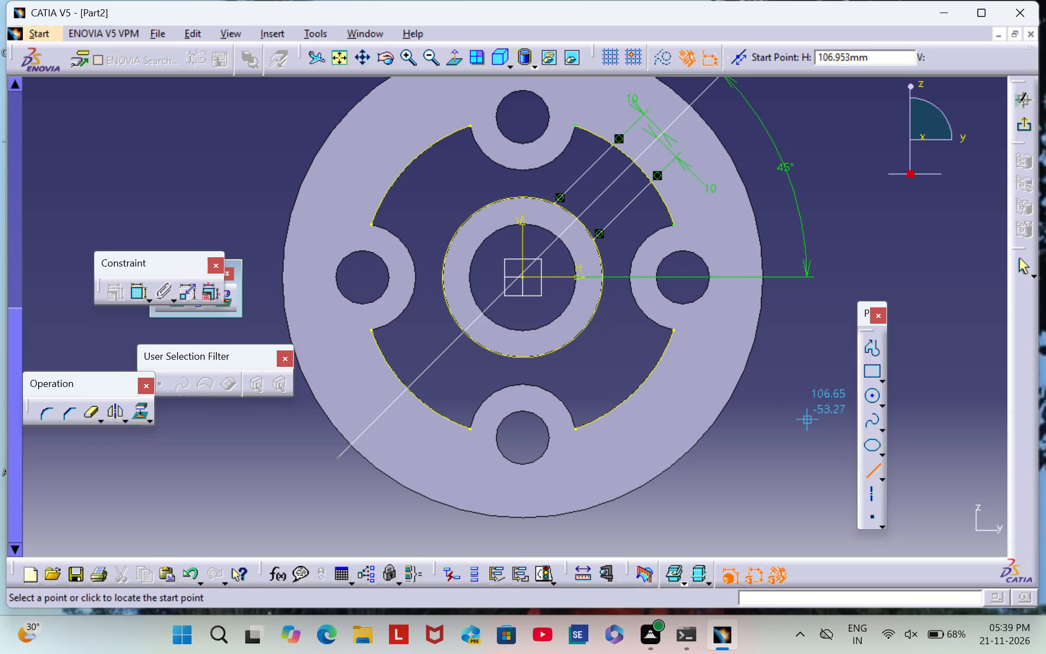
{"action": "left_click", "coordinate": [873, 469]}
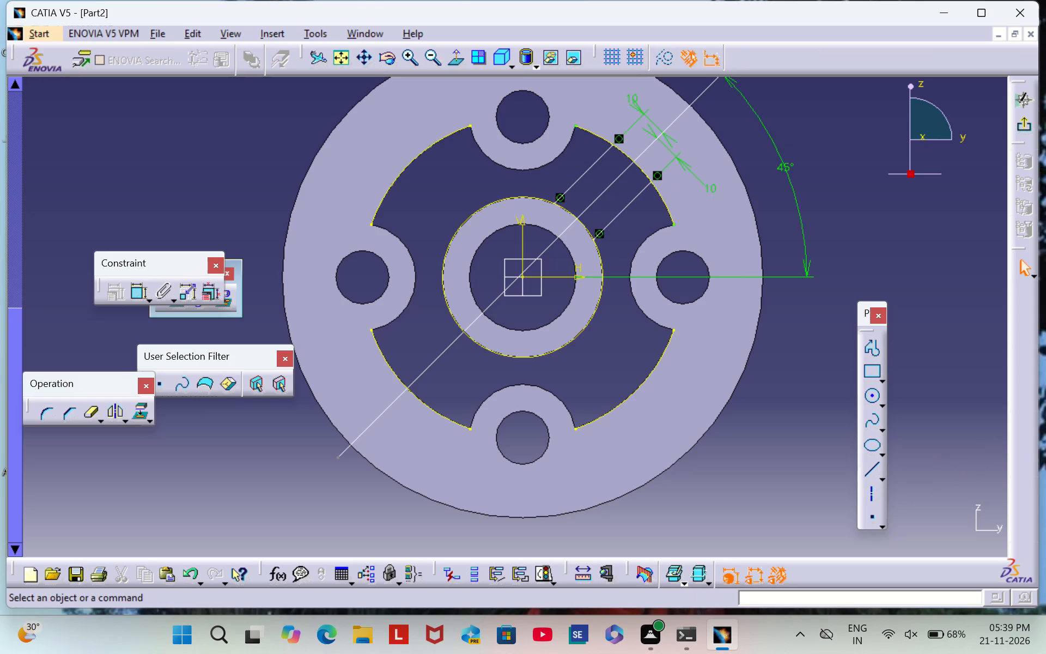
{"action": "left_click", "coordinate": [875, 494]}
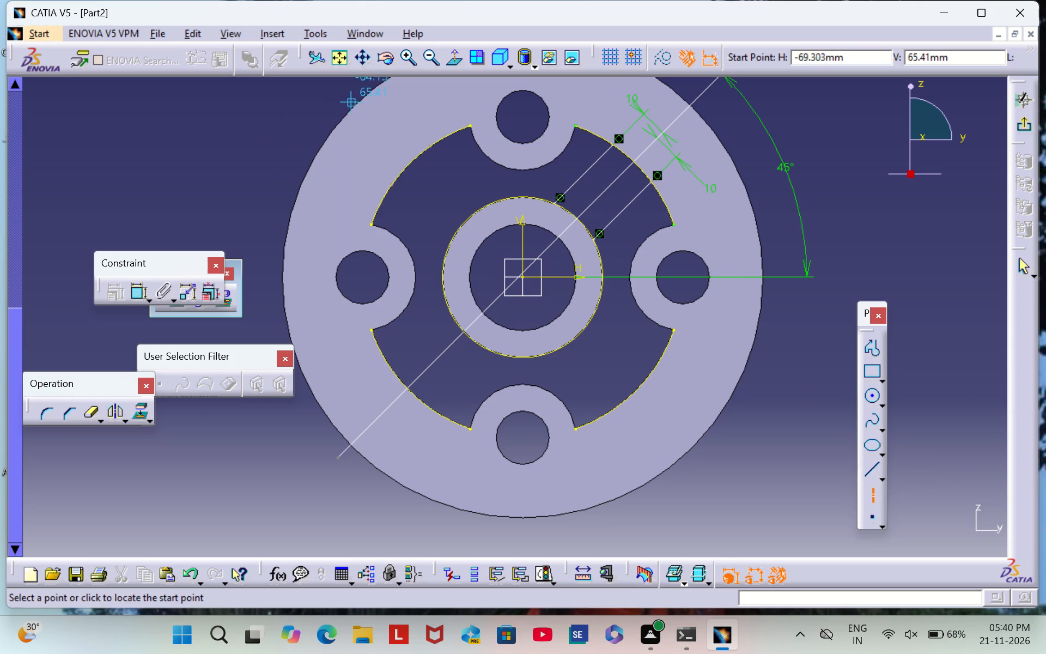
{"action": "left_click", "coordinate": [323, 102]}
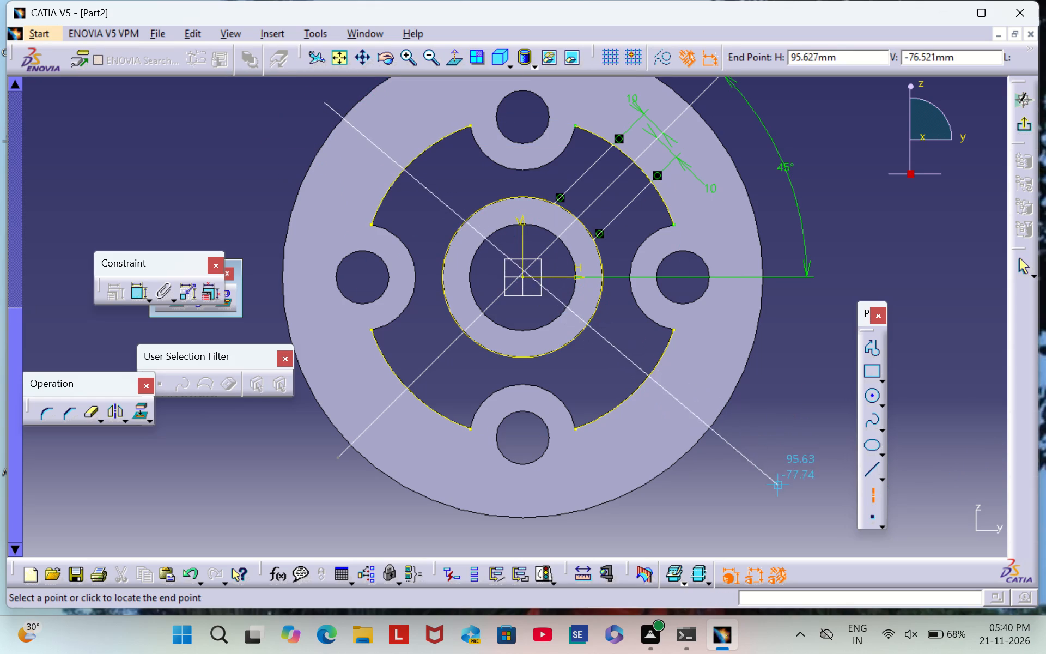
{"action": "left_click", "coordinate": [750, 477]}
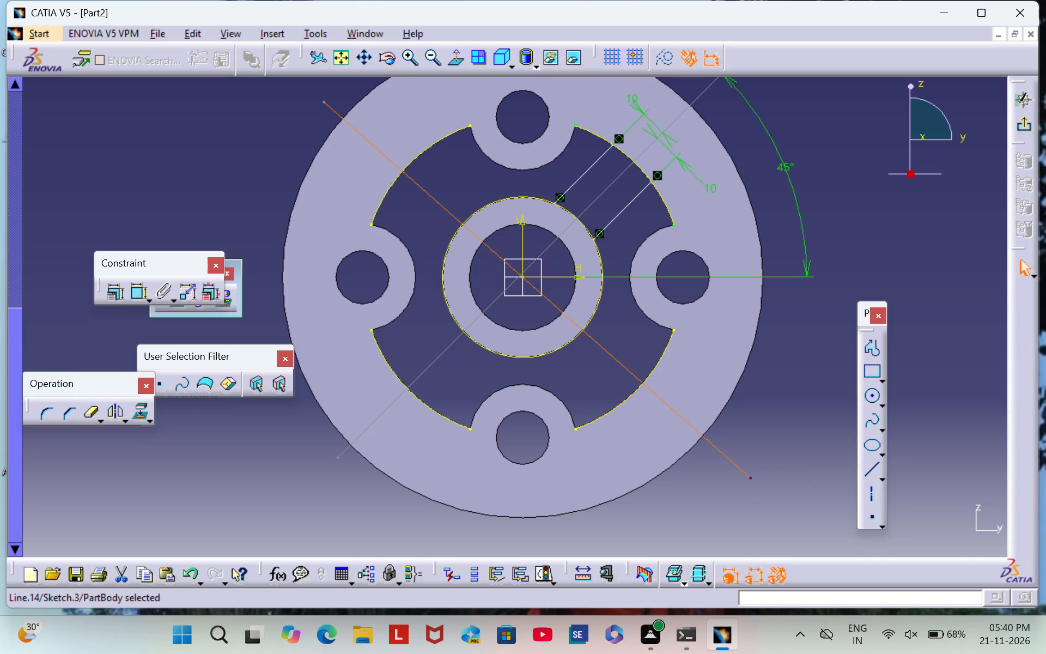
{"action": "left_click", "coordinate": [785, 393]}
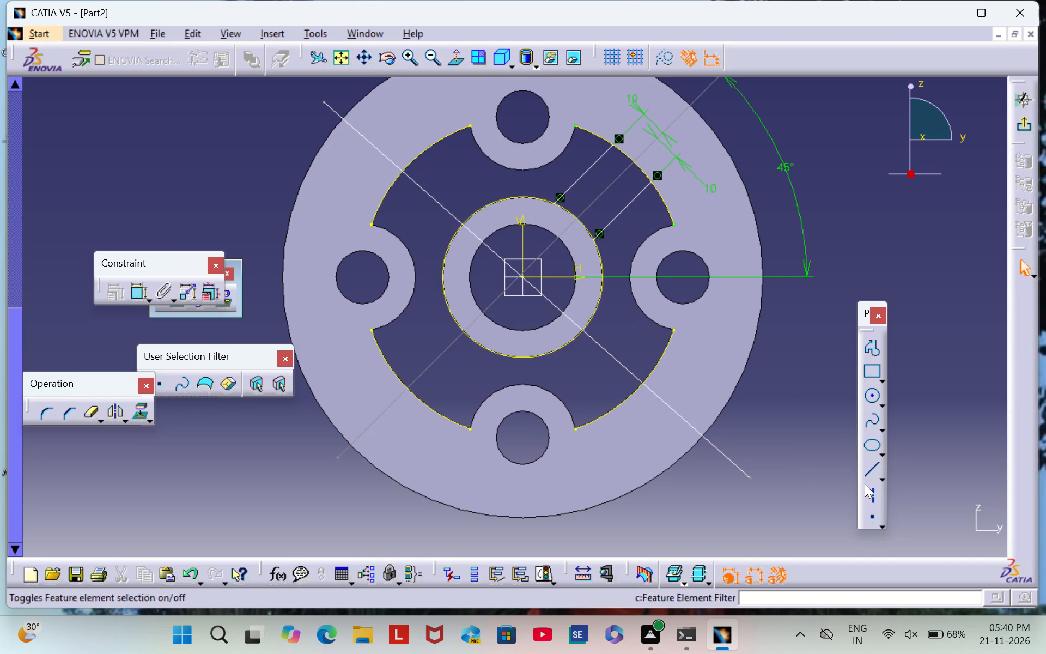
Dimension the angle between the new diagonal axis and the vertical axis and set it to 45 degrees.
{"action": "middle_click_drag", "start_coordinate": [849, 367], "coordinate": [818, 403]}
{"action": "scroll", "coordinate": [849, 372], "scroll_direction": "down", "scroll_amount": 1}
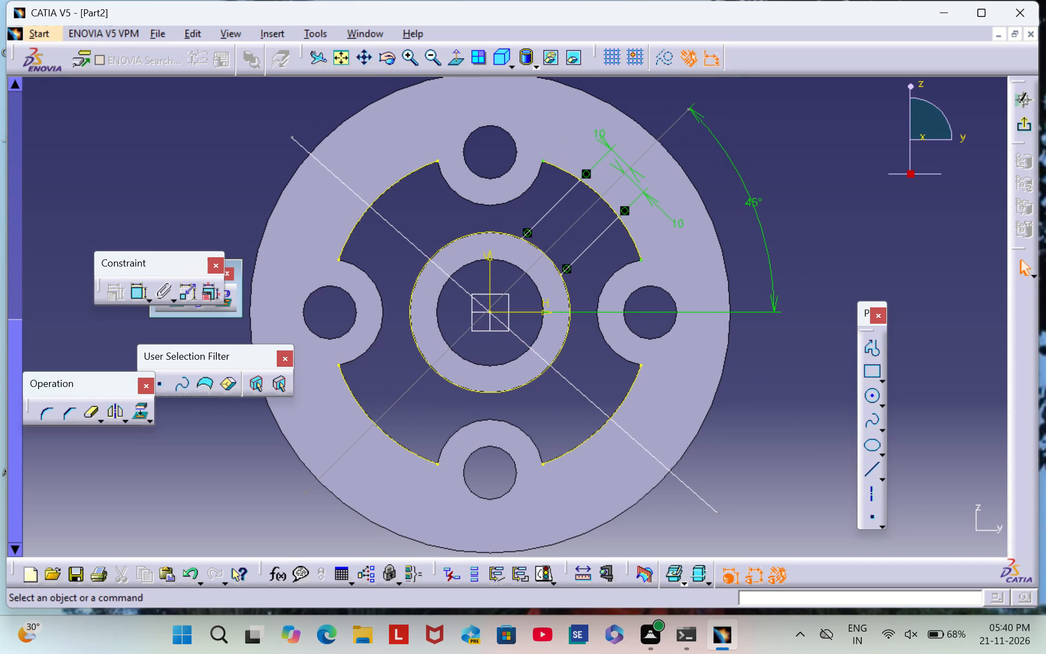
{"action": "double_click", "coordinate": [136, 295]}
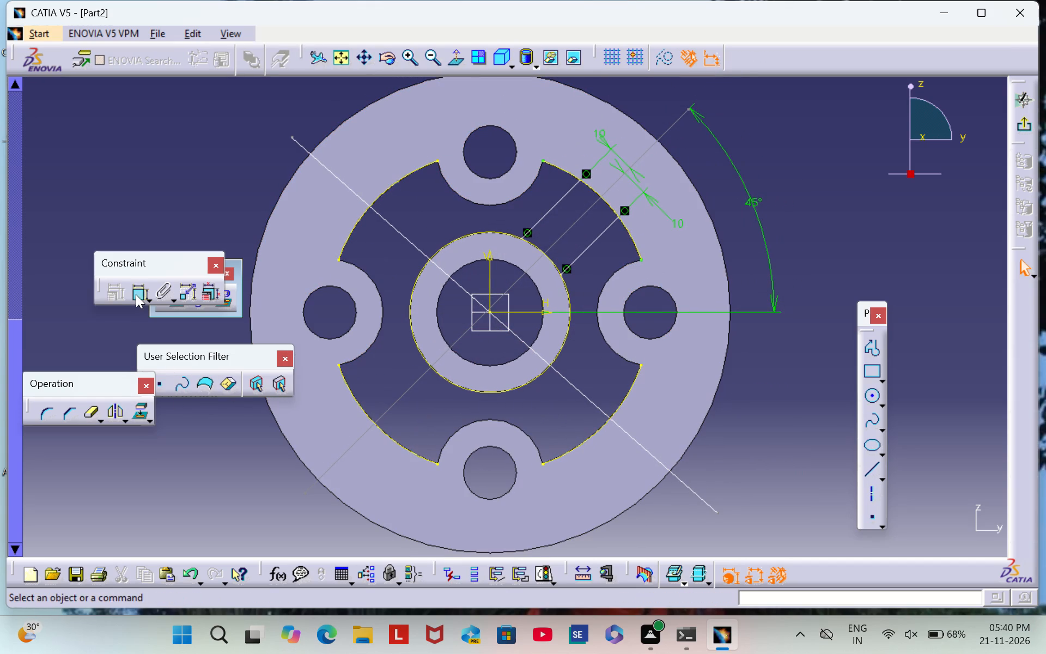
{"action": "left_click", "coordinate": [489, 272]}
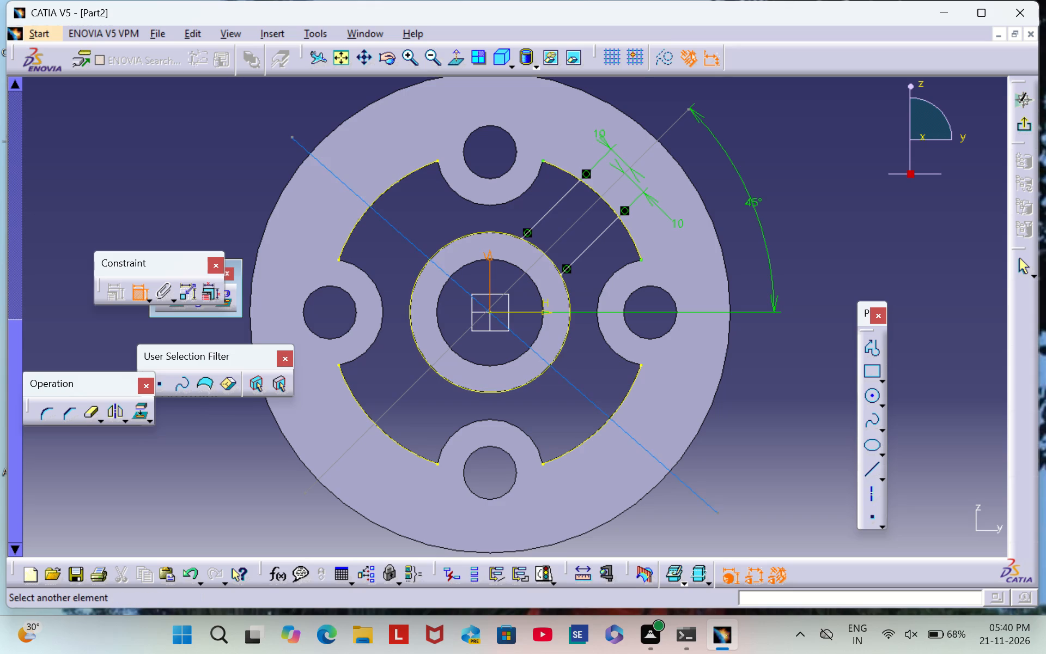
{"action": "left_click", "coordinate": [381, 215]}
{"action": "left_click", "coordinate": [397, 150]}
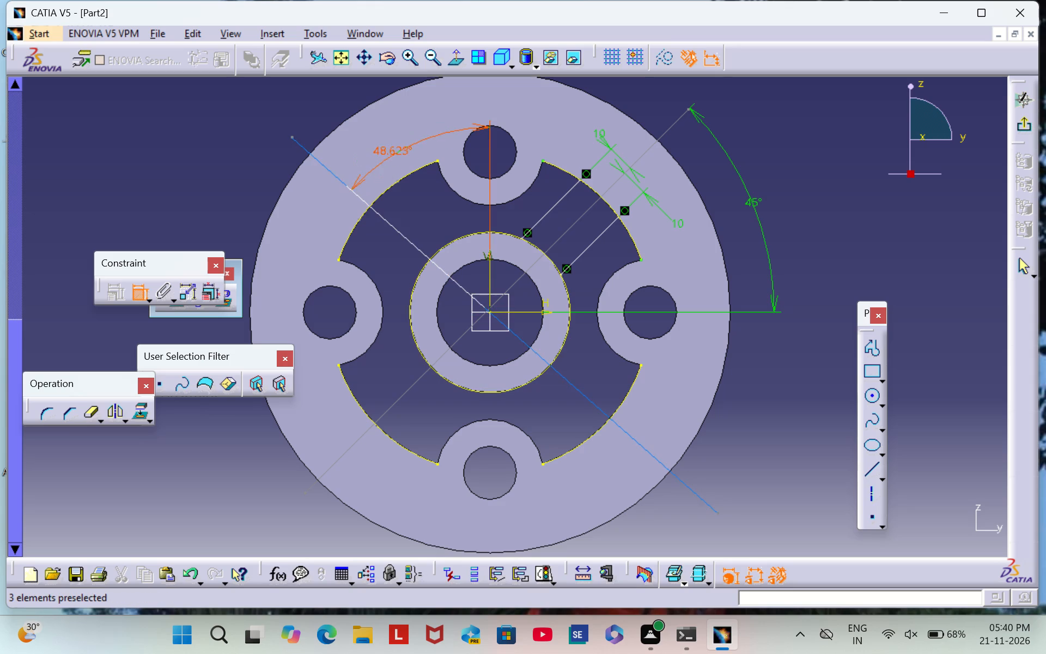
{"action": "left_click", "coordinate": [380, 152]}
{"action": "double_click", "coordinate": [385, 152]}
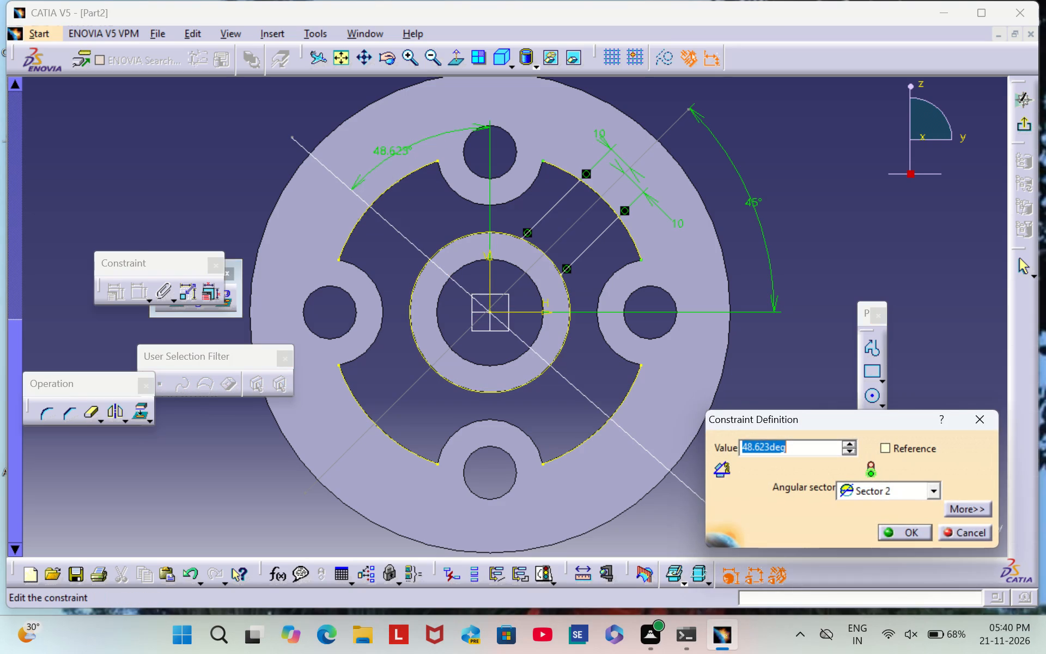
{"action": "key", "text": "BackSpace"}
{"action": "type", "text": "45"}
{"action": "key", "text": "Return"}
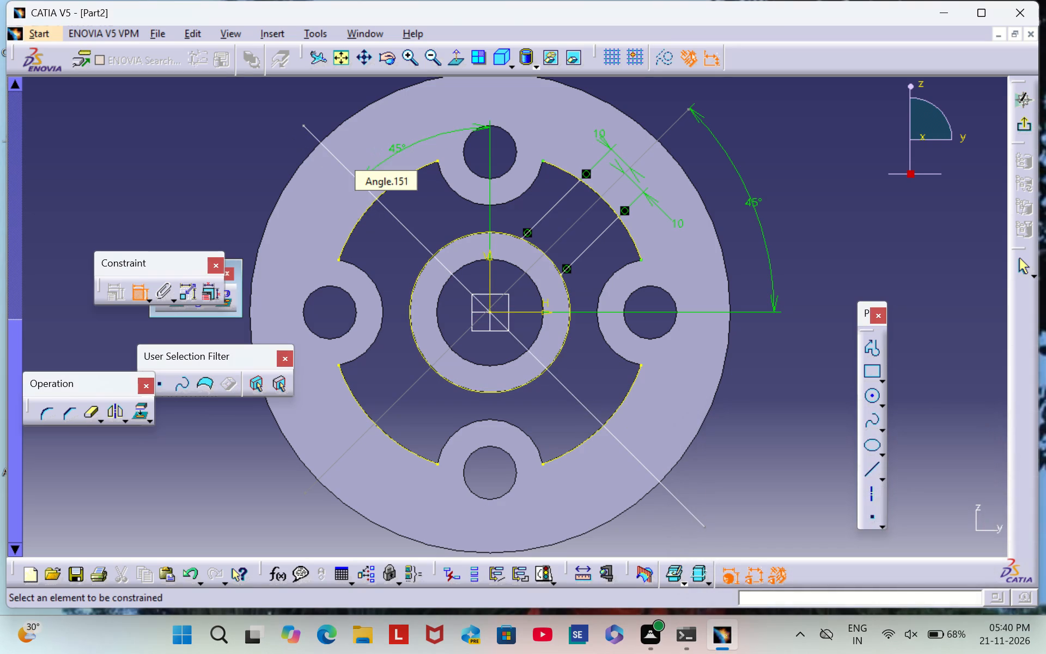
{"action": "left_click", "coordinate": [858, 179]}
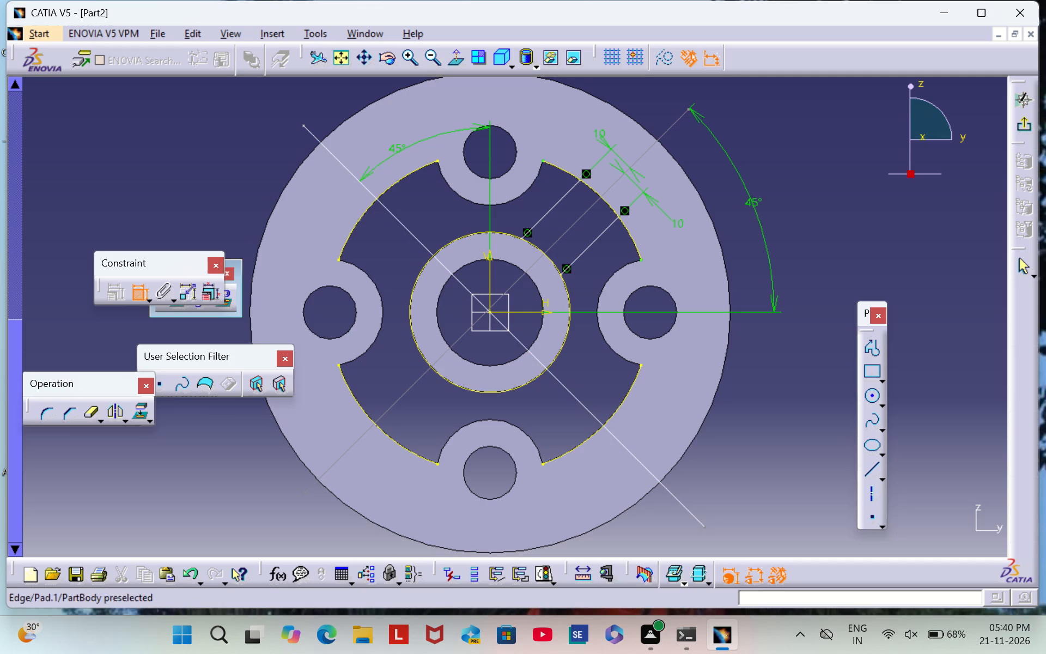
Sketch a rib line above the upper-left diagonal axis from rim arc to hub circle, and delete its automatic parallelism constraint.
{"action": "left_click", "coordinate": [871, 468]}
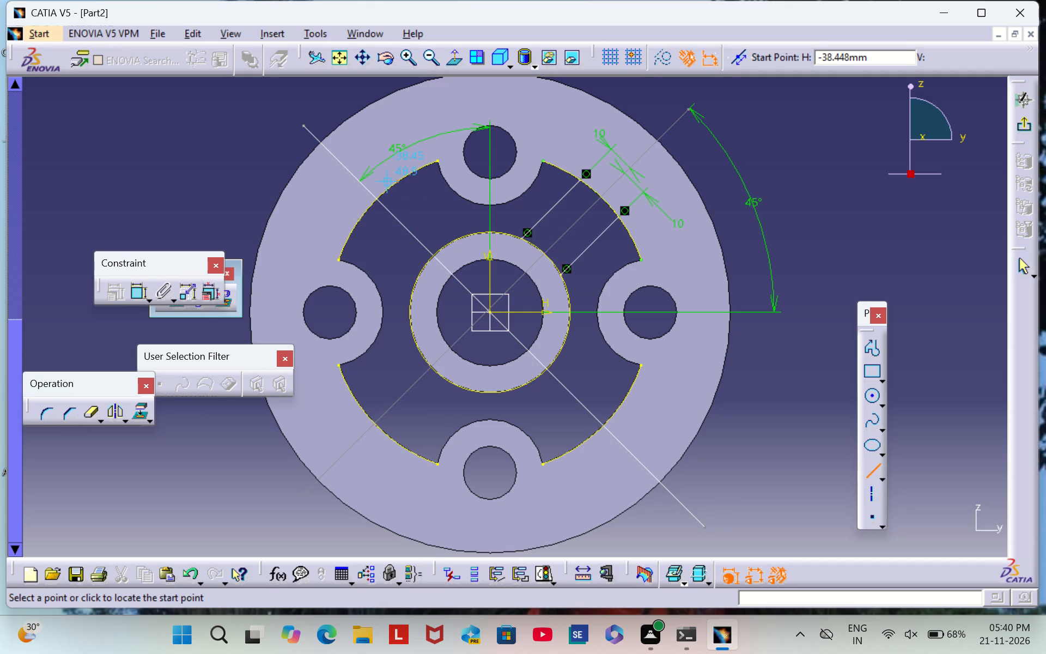
{"action": "left_click", "coordinate": [387, 177]}
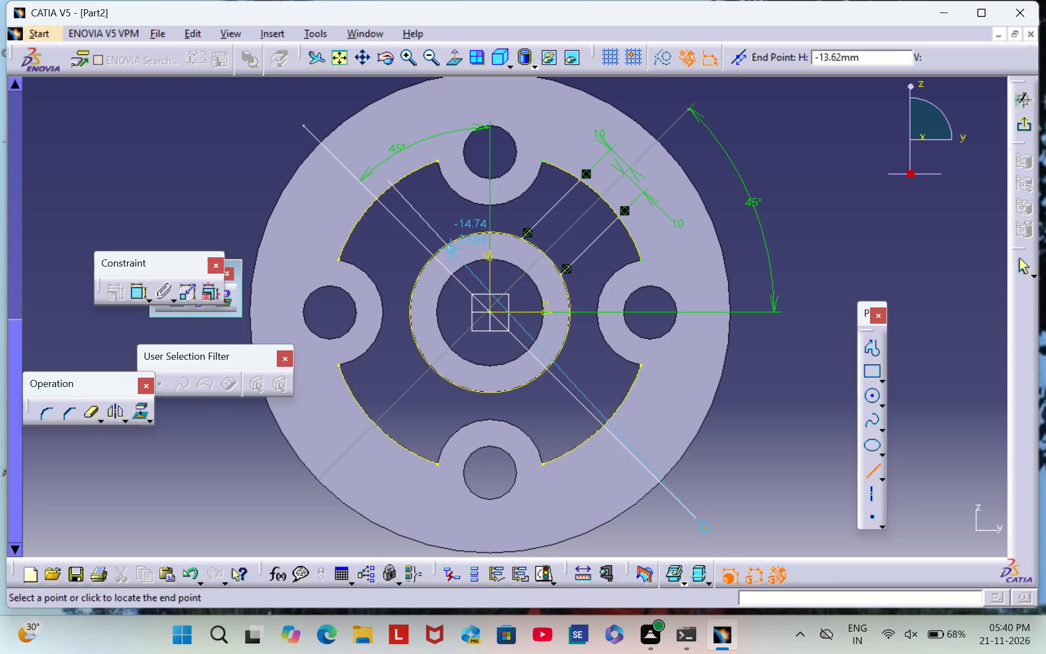
{"action": "left_click", "coordinate": [454, 246]}
{"action": "left_click", "coordinate": [792, 397]}
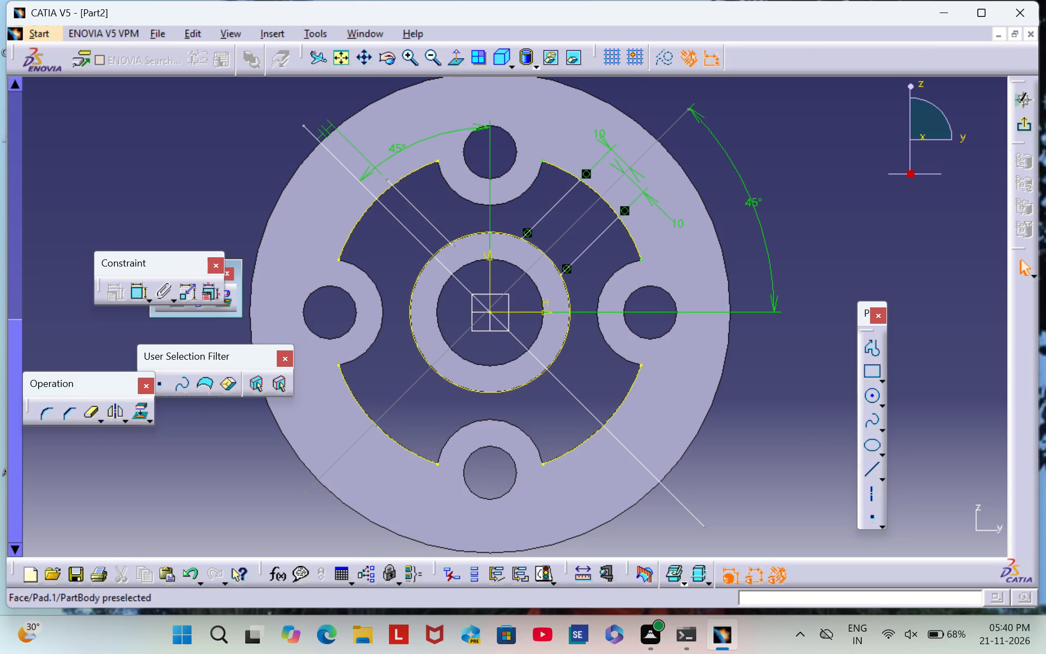
{"action": "right_click", "coordinate": [326, 129]}
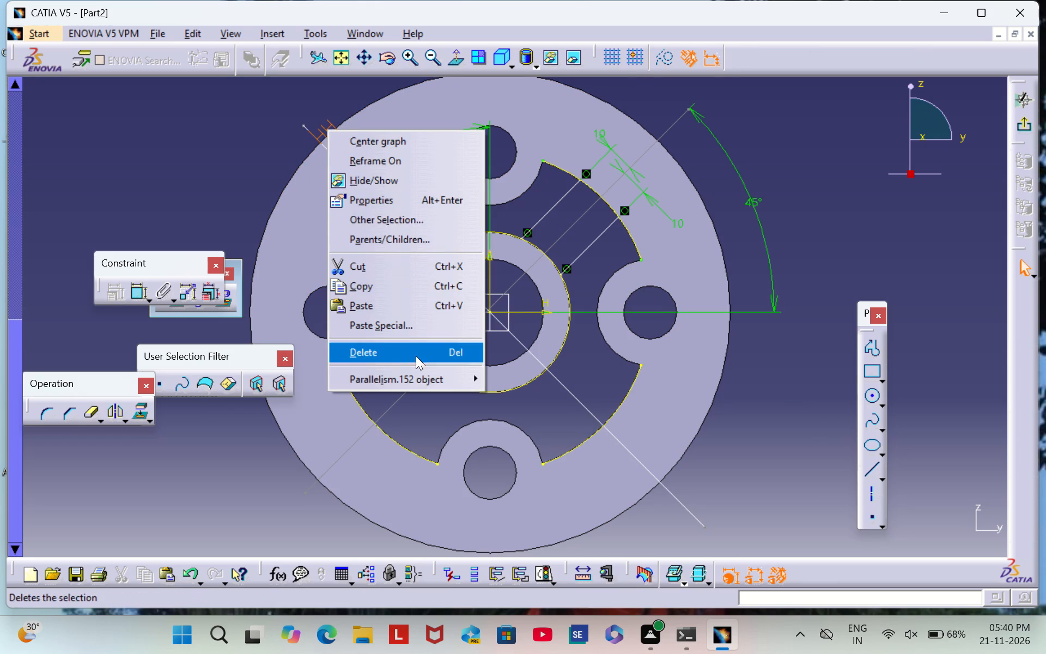
{"action": "left_click", "coordinate": [416, 356]}
Sketch a second rib line below the upper-left diagonal axis from rim to hub, and delete its automatic parallelism constraint.
{"action": "left_click", "coordinate": [871, 472]}
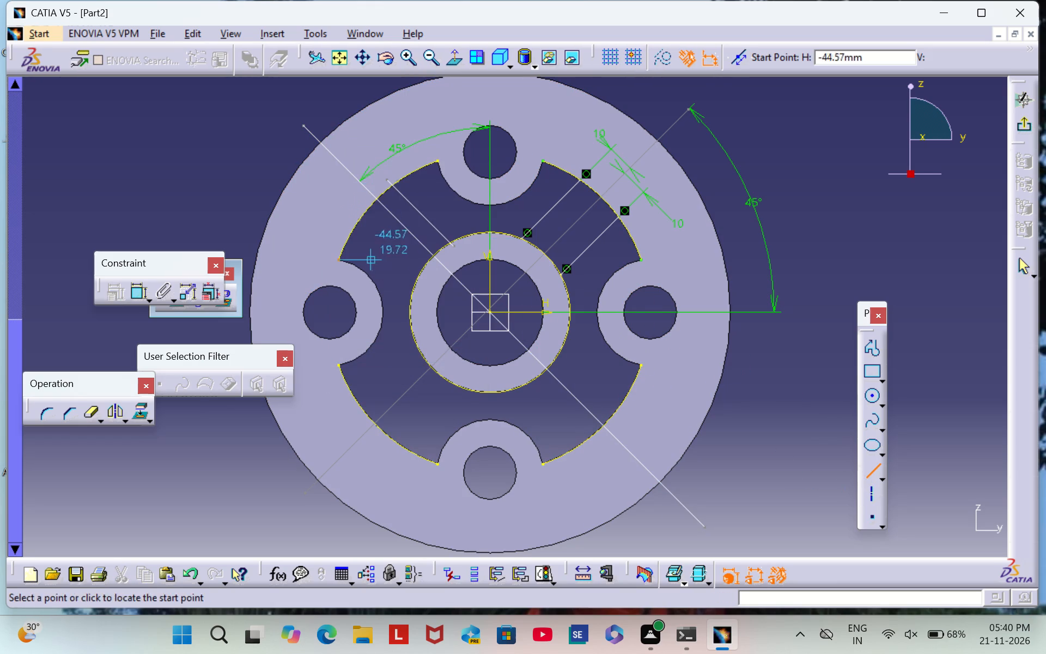
{"action": "left_click", "coordinate": [360, 208]}
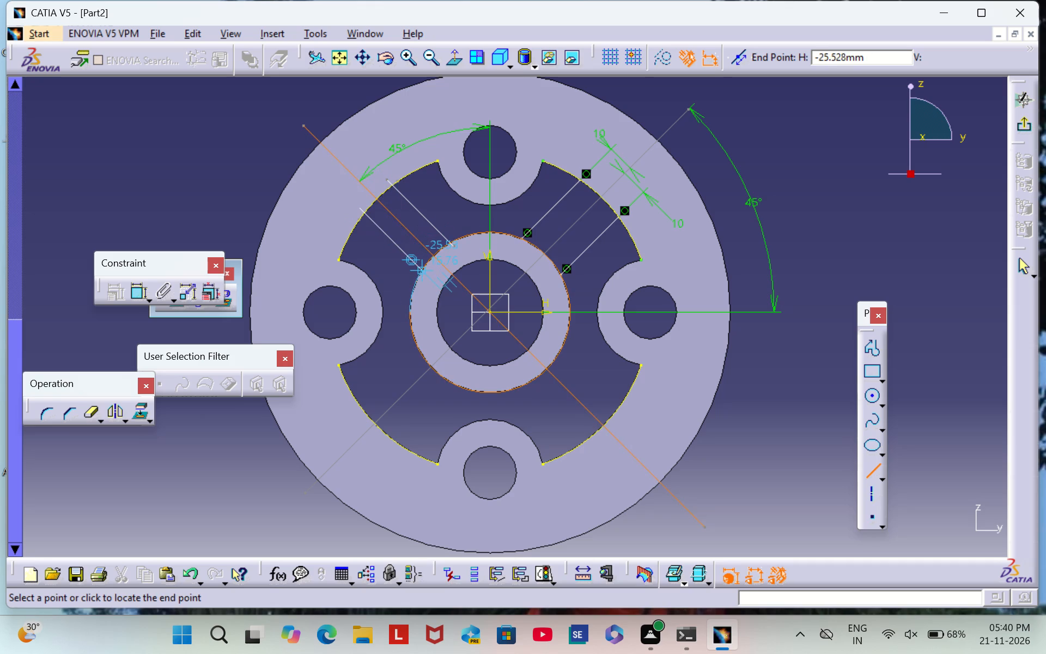
{"action": "left_click", "coordinate": [429, 274]}
{"action": "left_click", "coordinate": [194, 172]}
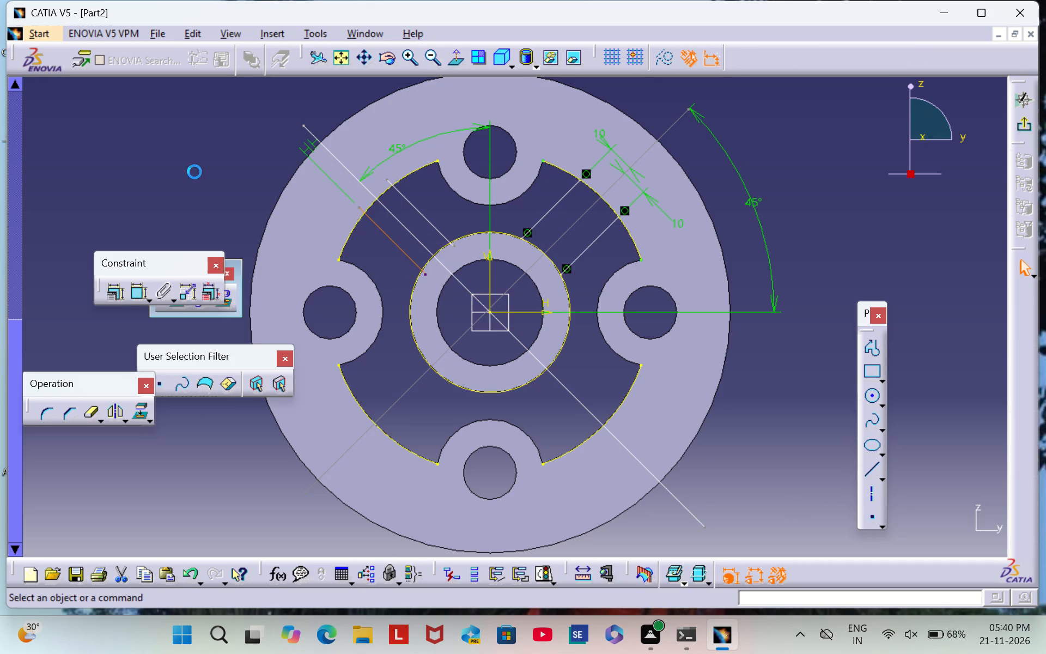
{"action": "right_click", "coordinate": [310, 144]}
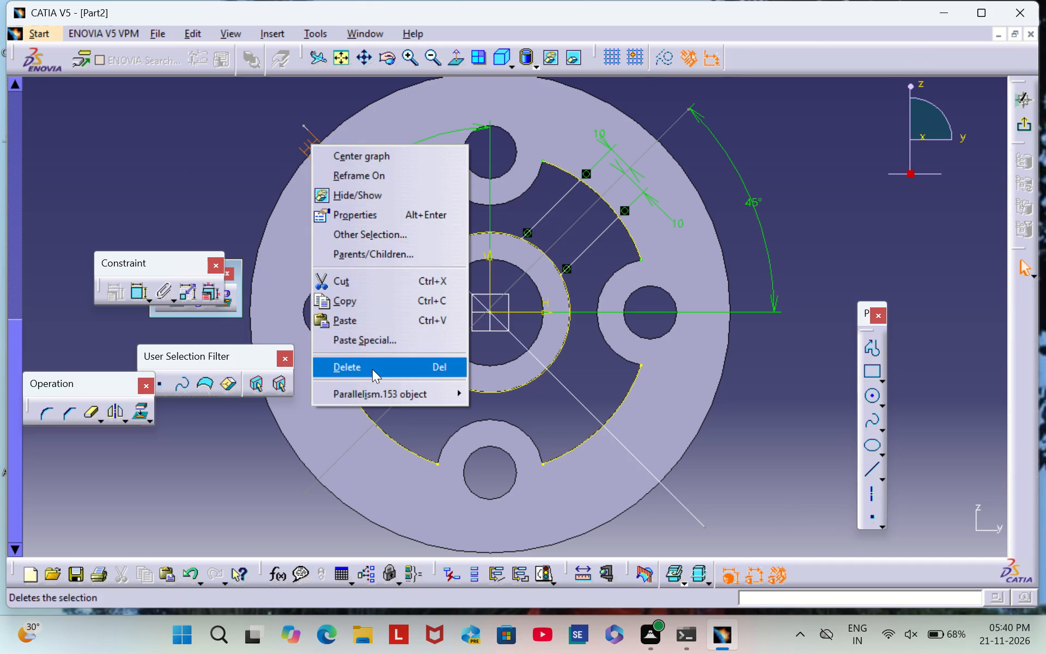
{"action": "left_click", "coordinate": [373, 370]}
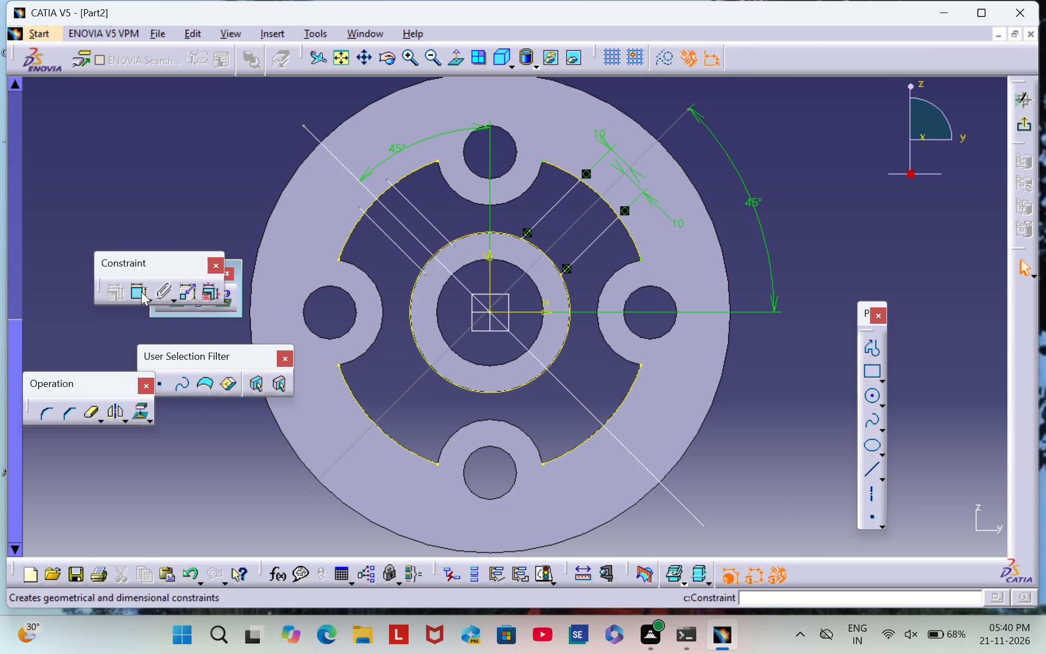
Dimension the offset between the upper-left diagonal axis and the rib line below it, and set it to 10 mm.
{"action": "double_click", "coordinate": [141, 290]}
{"action": "left_click", "coordinate": [375, 226]}
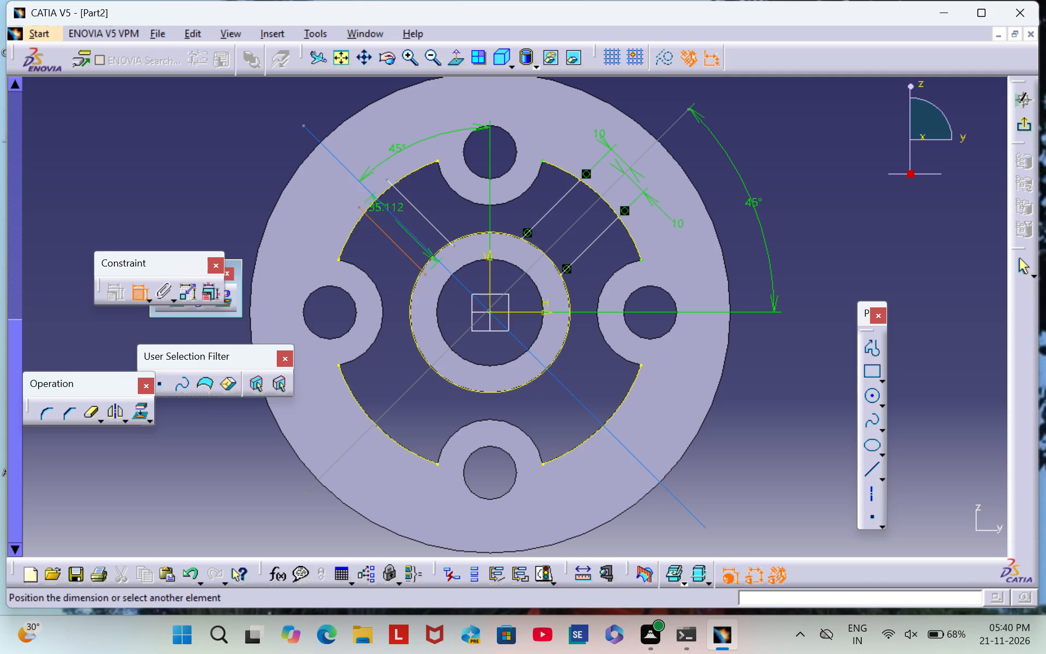
{"action": "left_click", "coordinate": [387, 208]}
{"action": "left_click", "coordinate": [323, 226]}
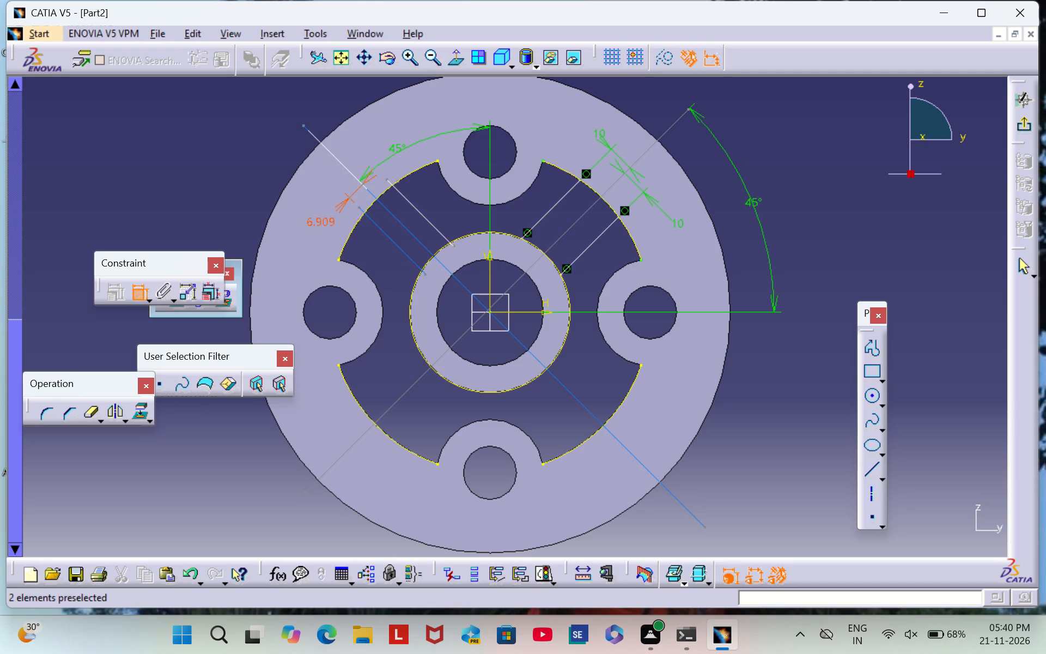
{"action": "double_click", "coordinate": [312, 219]}
{"action": "key", "text": "BackSpace"}
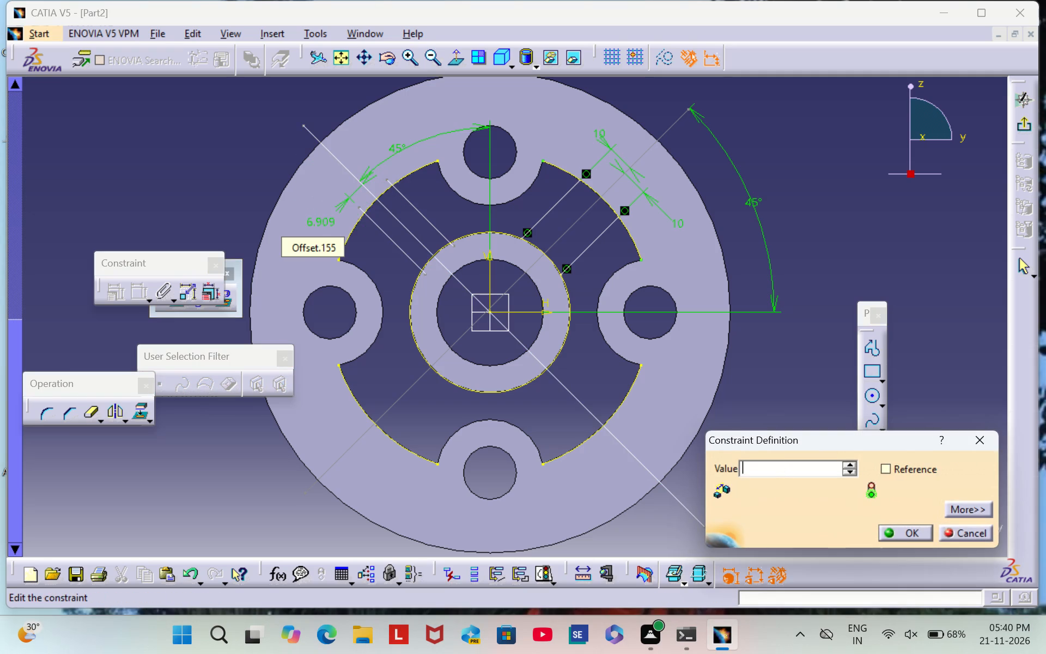
{"action": "type", "text": "10"}
{"action": "key", "text": "Return"}
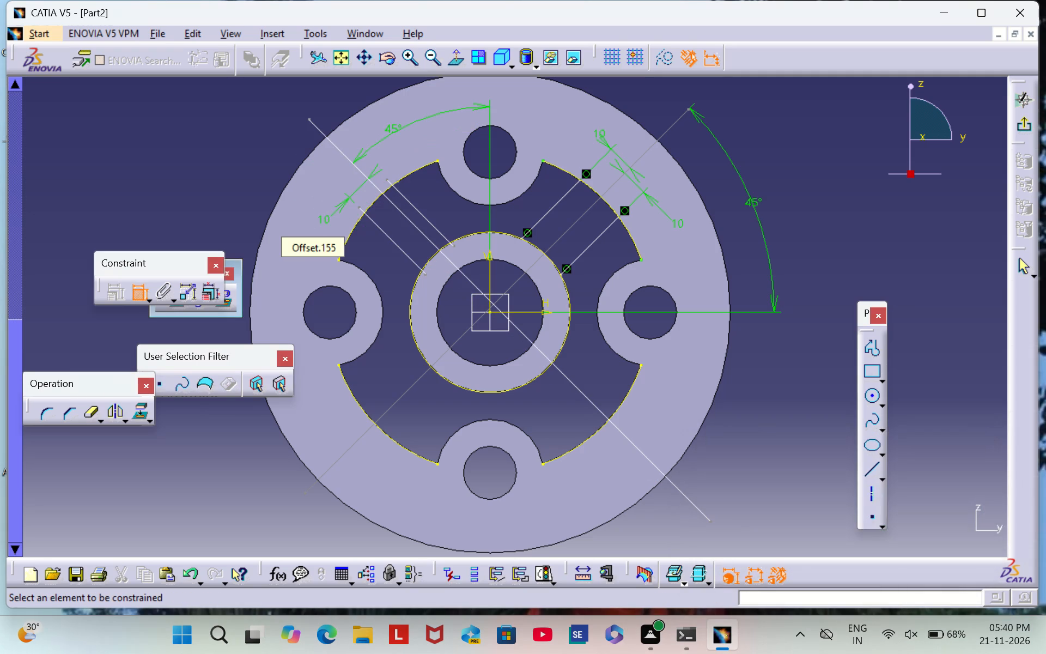
{"action": "left_click", "coordinate": [197, 124]}
Dimension the offset between the upper-left diagonal axis and the rib line above it, and set it to 10 mm.
{"action": "left_click", "coordinate": [395, 204]}
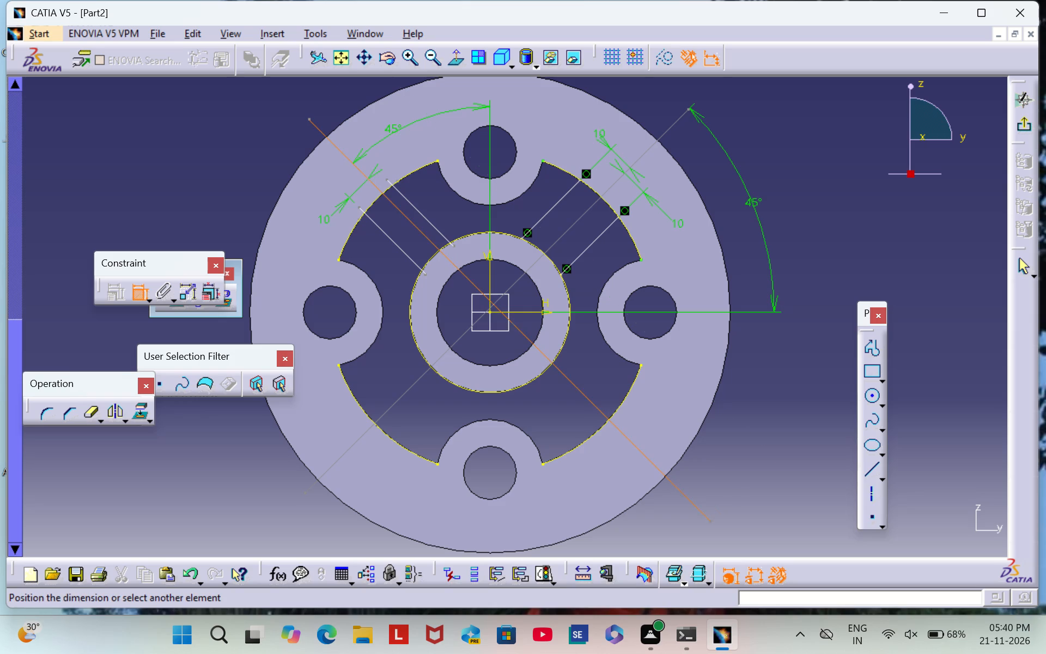
{"action": "left_click", "coordinate": [399, 192]}
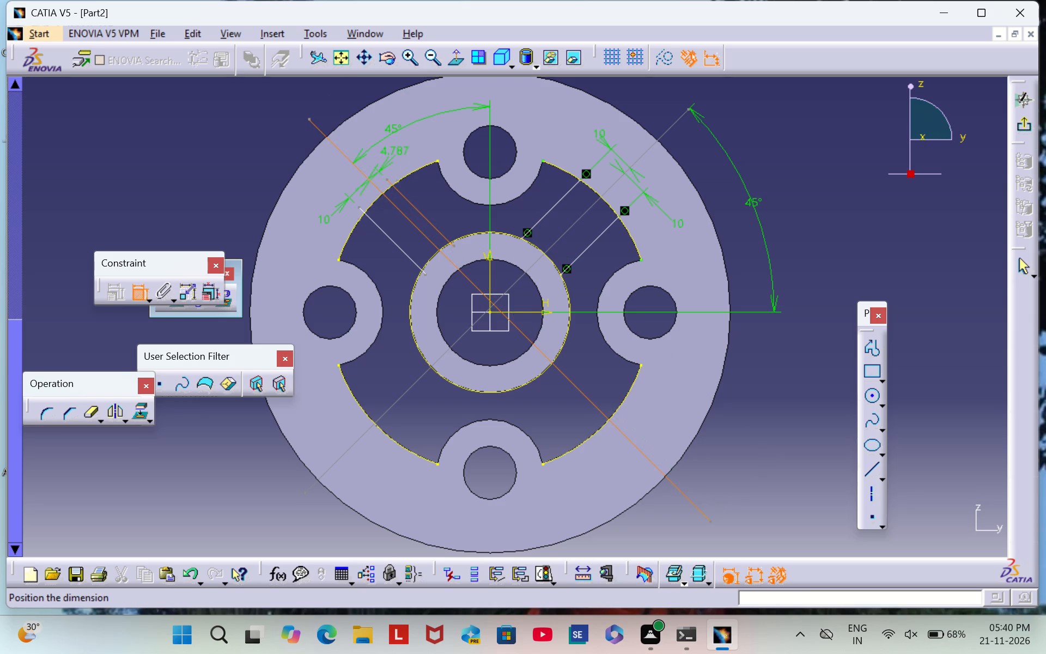
{"action": "left_click", "coordinate": [409, 150]}
{"action": "double_click", "coordinate": [413, 144]}
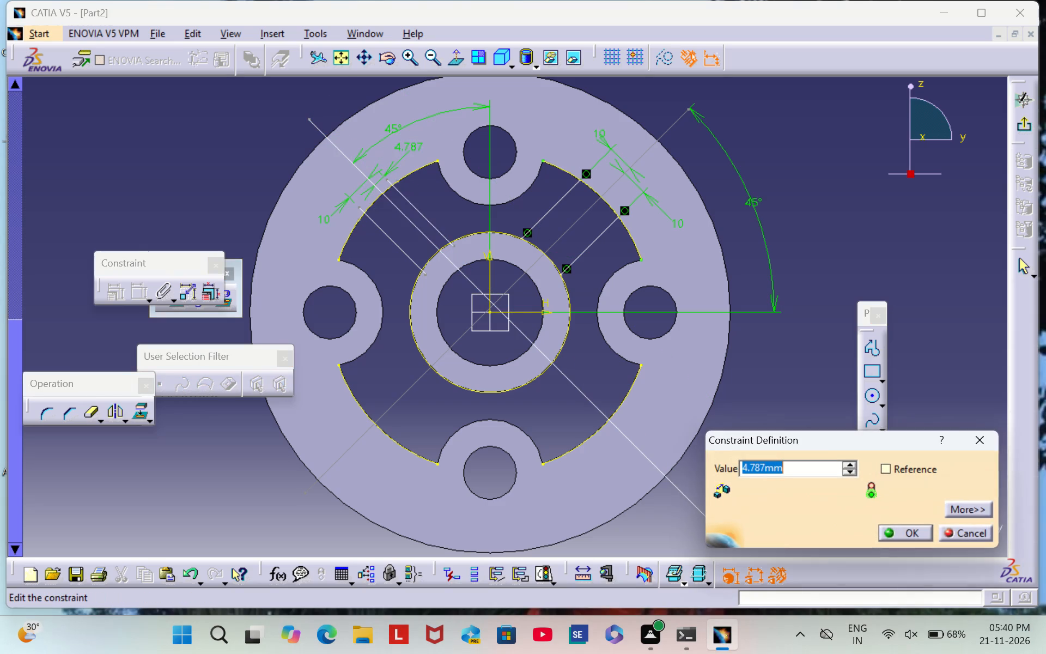
{"action": "key", "text": "BackSpace"}
{"action": "type", "text": "10"}
{"action": "key", "text": "Return"}
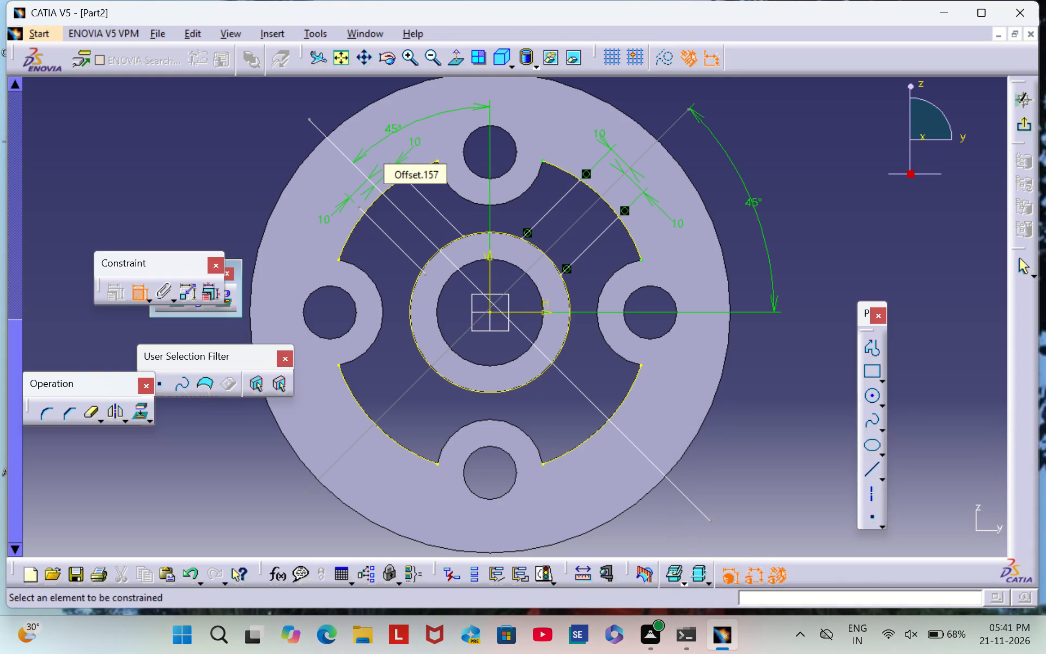
{"action": "left_click", "coordinate": [232, 158]}
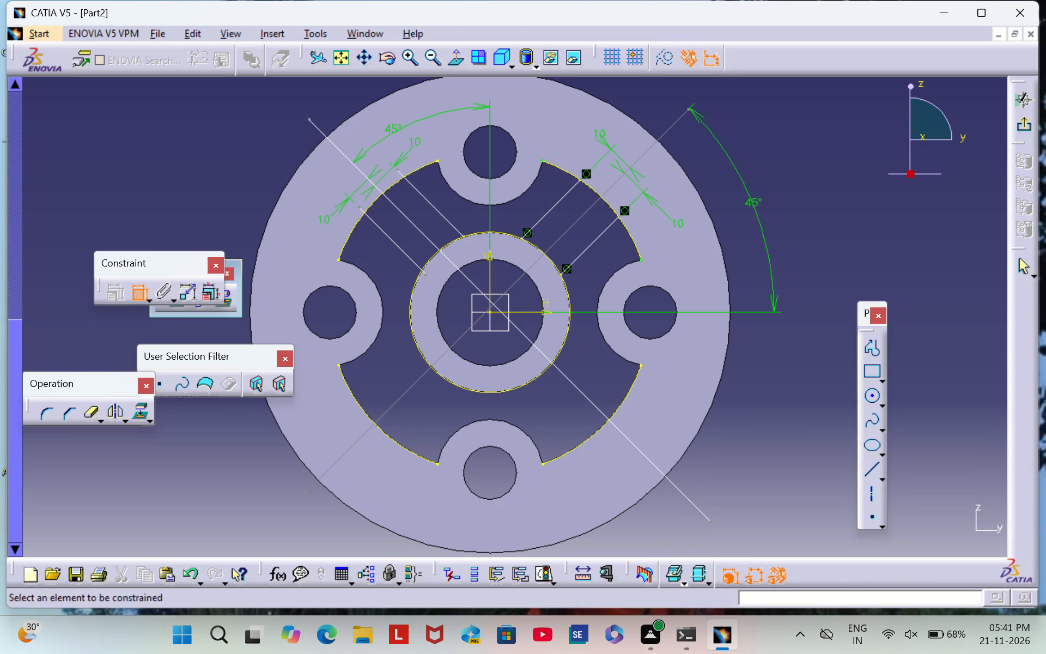
Make the outer endpoints of both upper-left rib lines coincident with the projected rim arc.
{"action": "double_click", "coordinate": [415, 59]}
{"action": "middle_click_drag", "start_coordinate": [382, 289], "coordinate": [441, 308]}
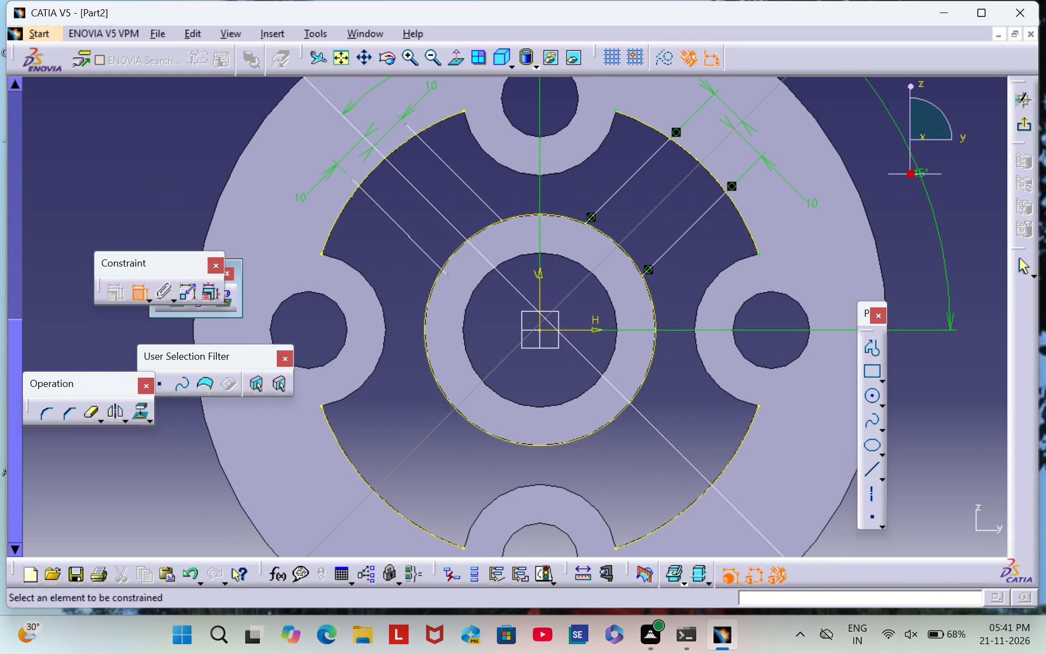
{"action": "left_click", "coordinate": [351, 179]}
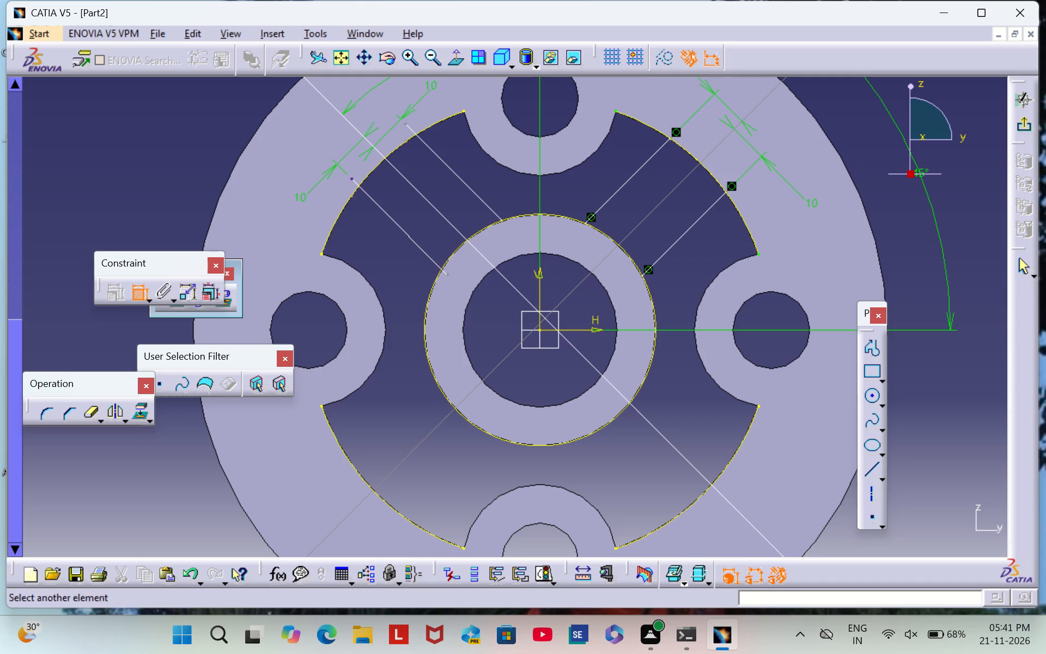
{"action": "left_click", "coordinate": [361, 179]}
{"action": "right_click", "coordinate": [361, 169]}
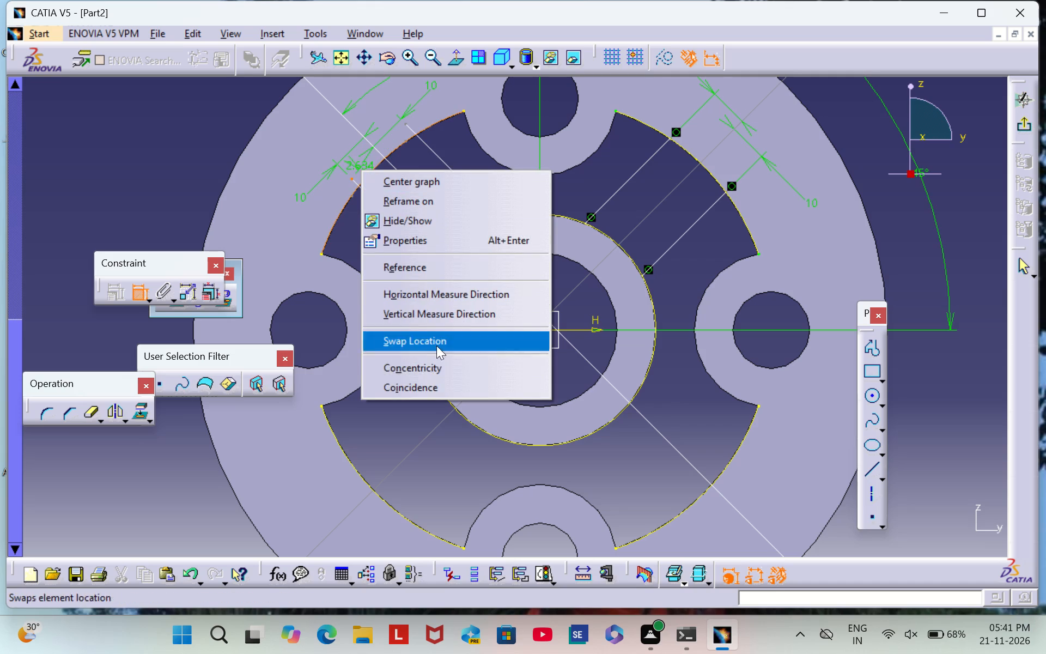
{"action": "left_click", "coordinate": [442, 379]}
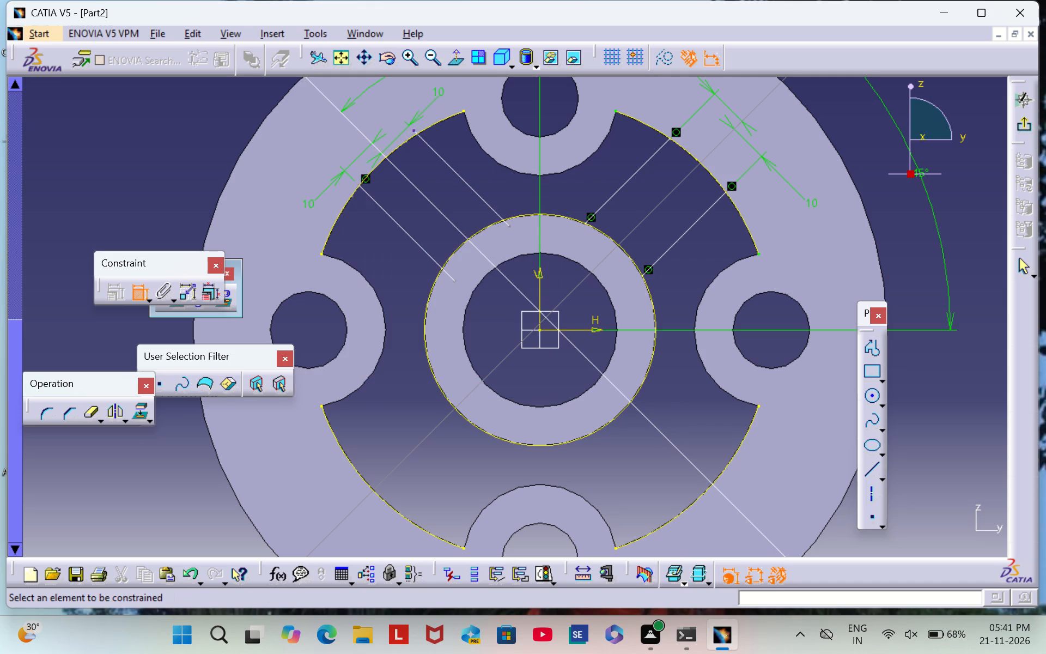
{"action": "left_click", "coordinate": [413, 129]}
{"action": "left_click", "coordinate": [417, 129]}
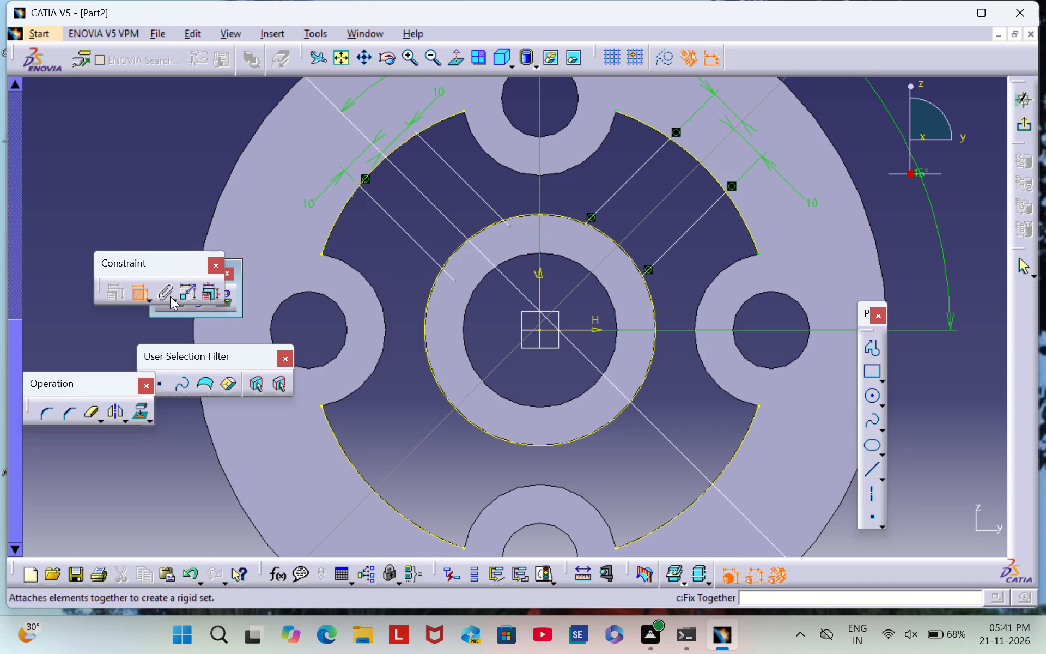
{"action": "left_click", "coordinate": [413, 129]}
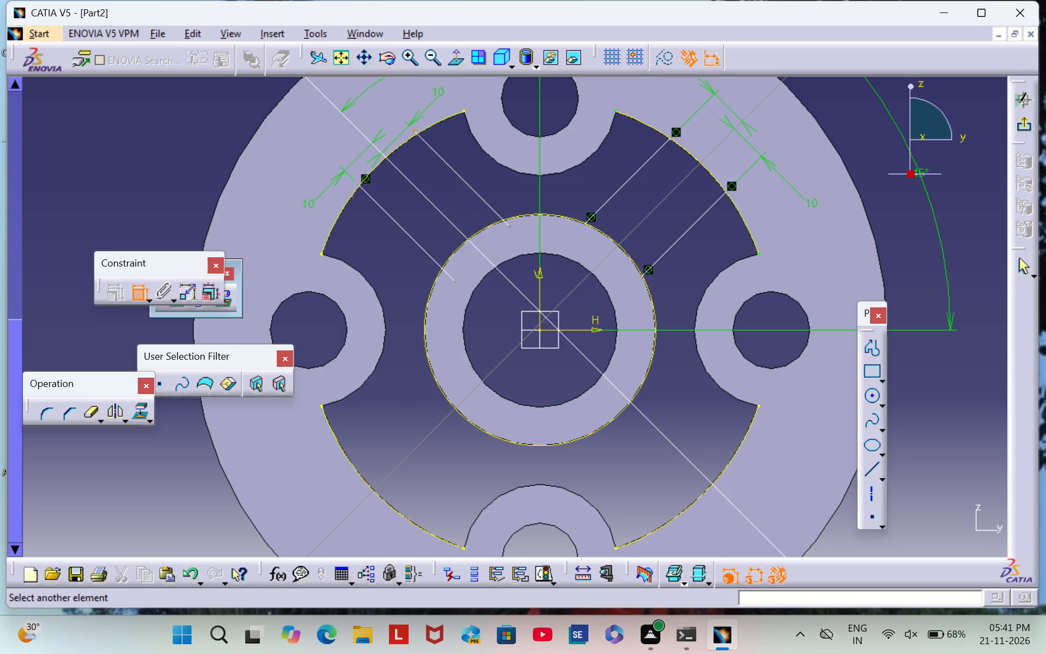
{"action": "left_click", "coordinate": [426, 130]}
{"action": "right_click", "coordinate": [441, 158]}
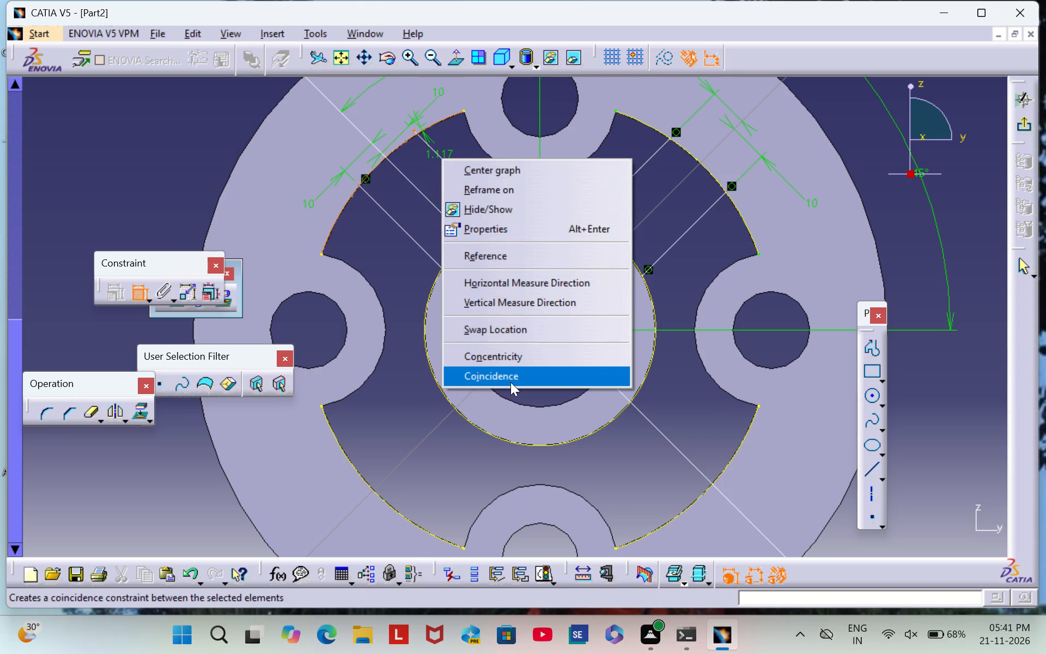
{"action": "left_click", "coordinate": [510, 381]}
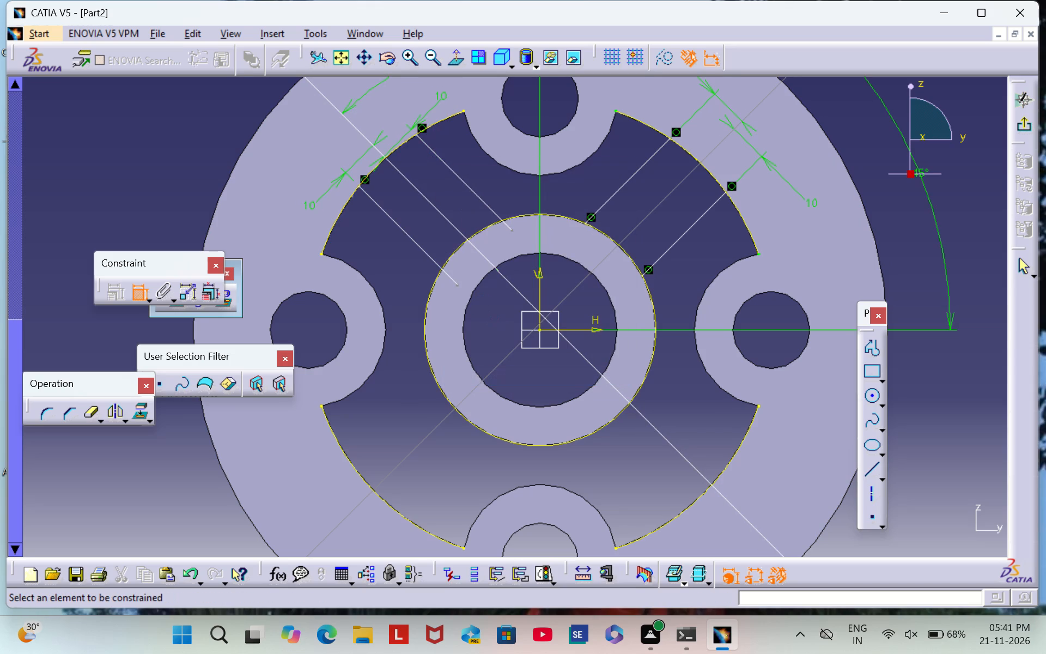
Make the inner endpoints of both upper-left rib lines coincident with the projected hub circle.
{"action": "left_click", "coordinate": [458, 285]}
{"action": "left_click", "coordinate": [448, 257]}
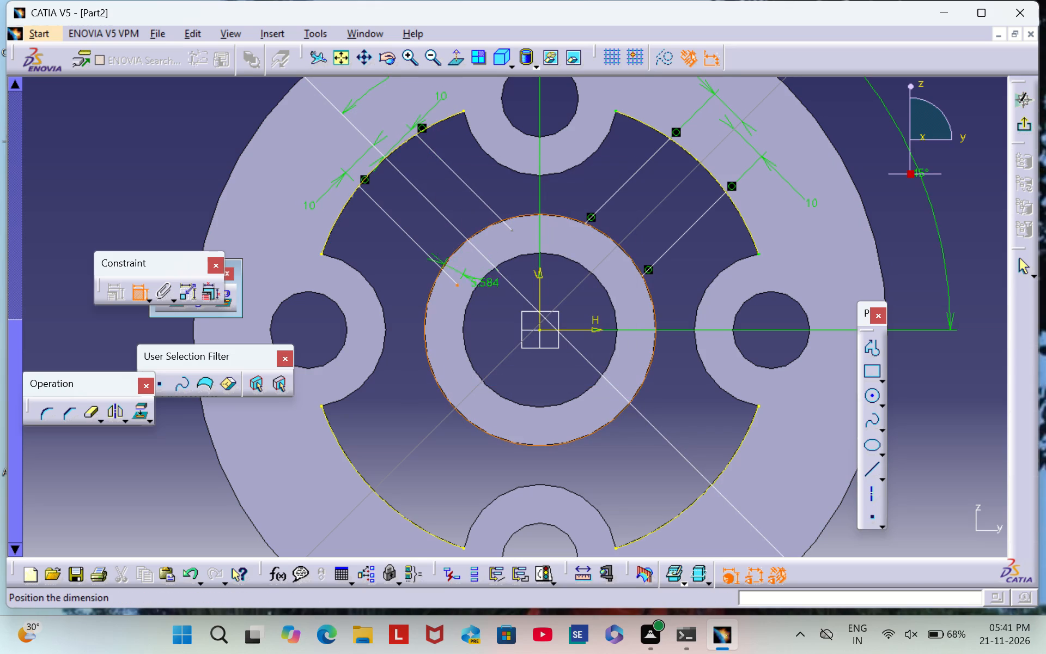
{"action": "right_click", "coordinate": [438, 306]}
{"action": "left_click", "coordinate": [500, 525]}
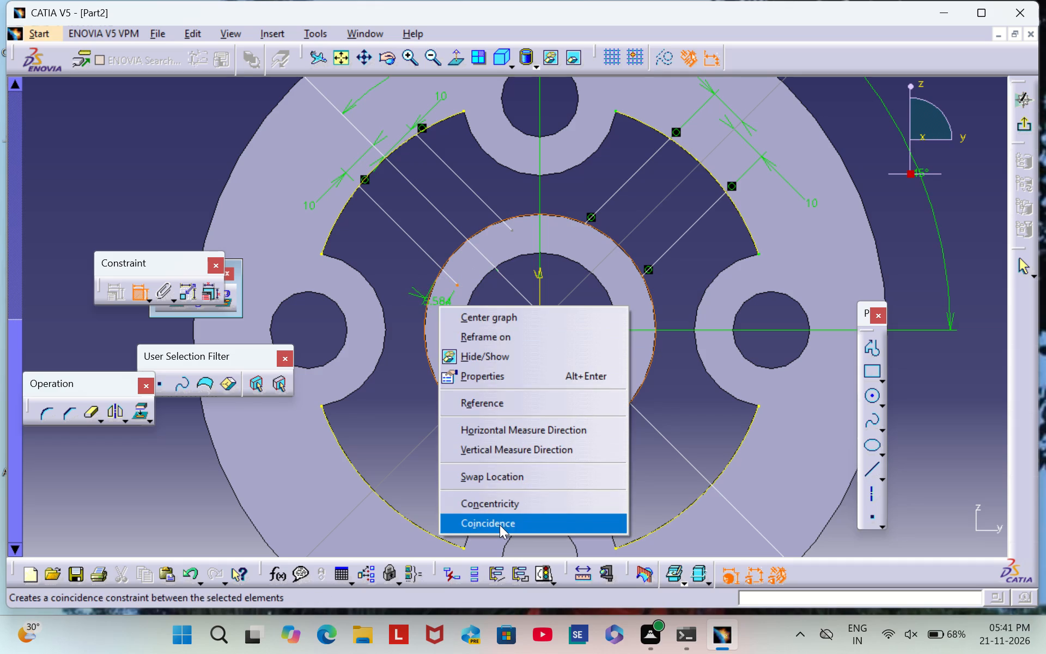
{"action": "left_click", "coordinate": [491, 220]}
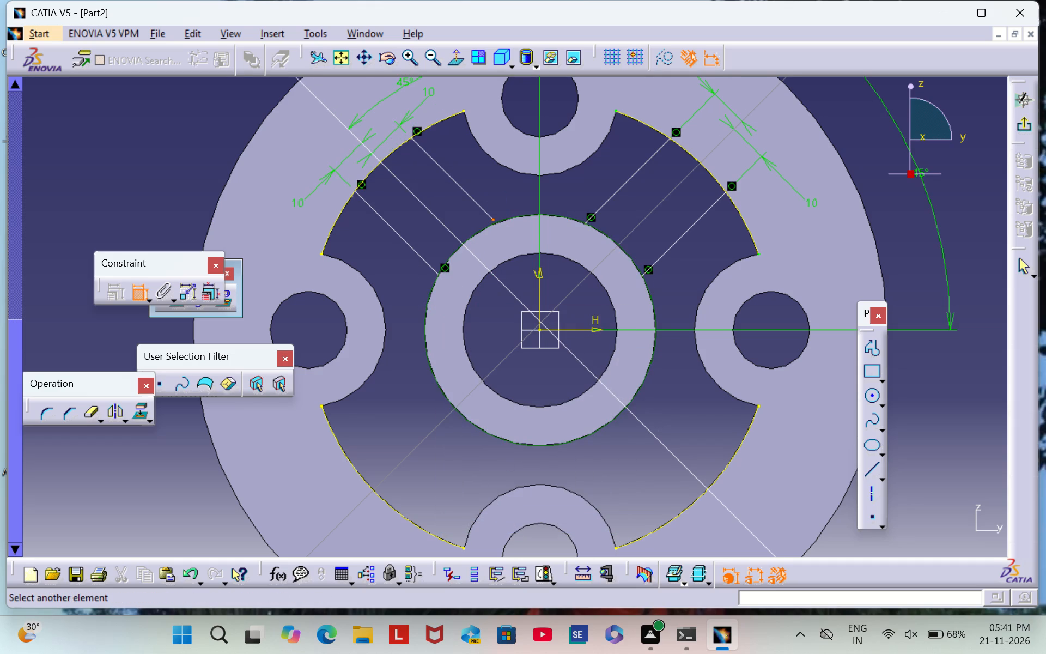
{"action": "right_click", "coordinate": [502, 221]}
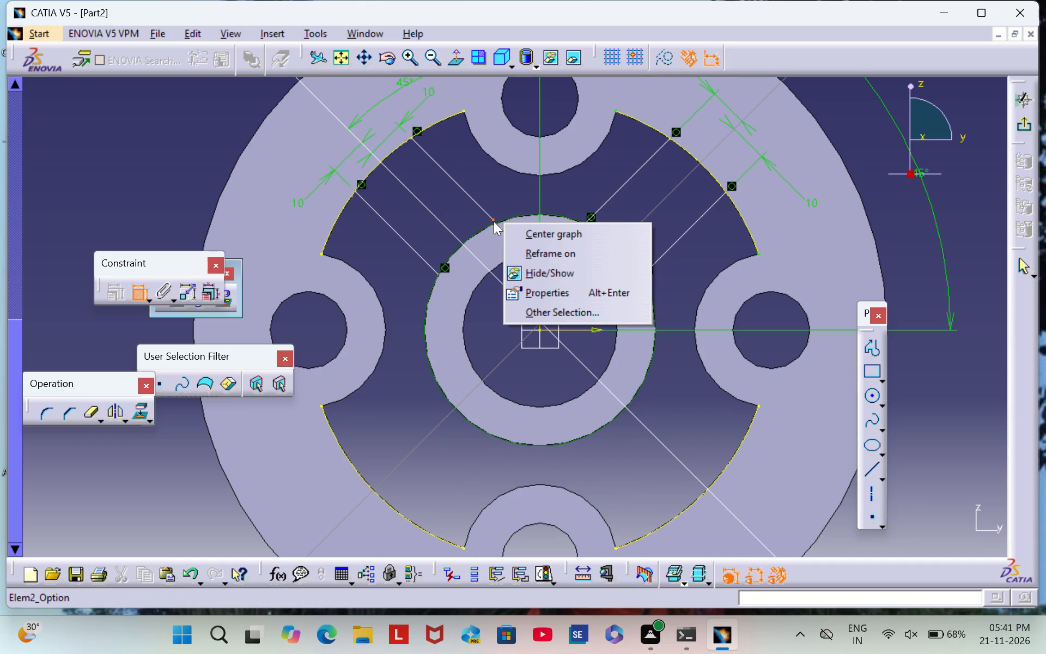
{"action": "left_click", "coordinate": [494, 221]}
{"action": "left_click", "coordinate": [501, 221]}
{"action": "right_click", "coordinate": [502, 218]}
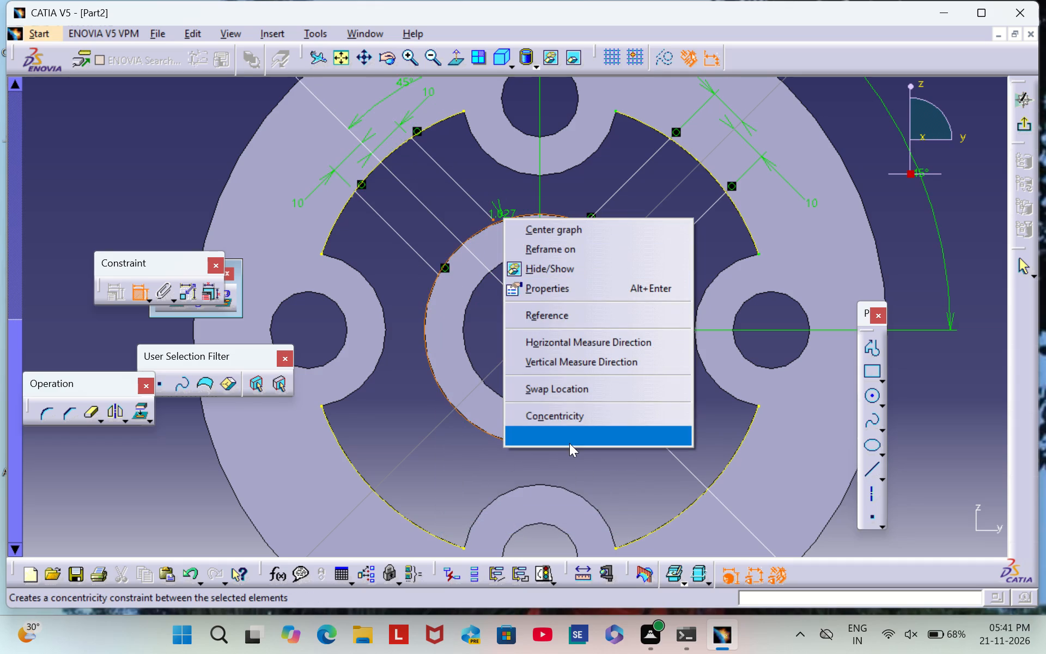
{"action": "left_click", "coordinate": [569, 439]}
Exit the sketch to inspect the rib profile on the 3D part, and reopen it for editing.
{"action": "scroll", "coordinate": [588, 450], "scroll_direction": "down", "scroll_amount": 1}
{"action": "middle_click", "coordinate": [588, 450]}
{"action": "middle_click_drag", "start_coordinate": [590, 447], "coordinate": [601, 373]}
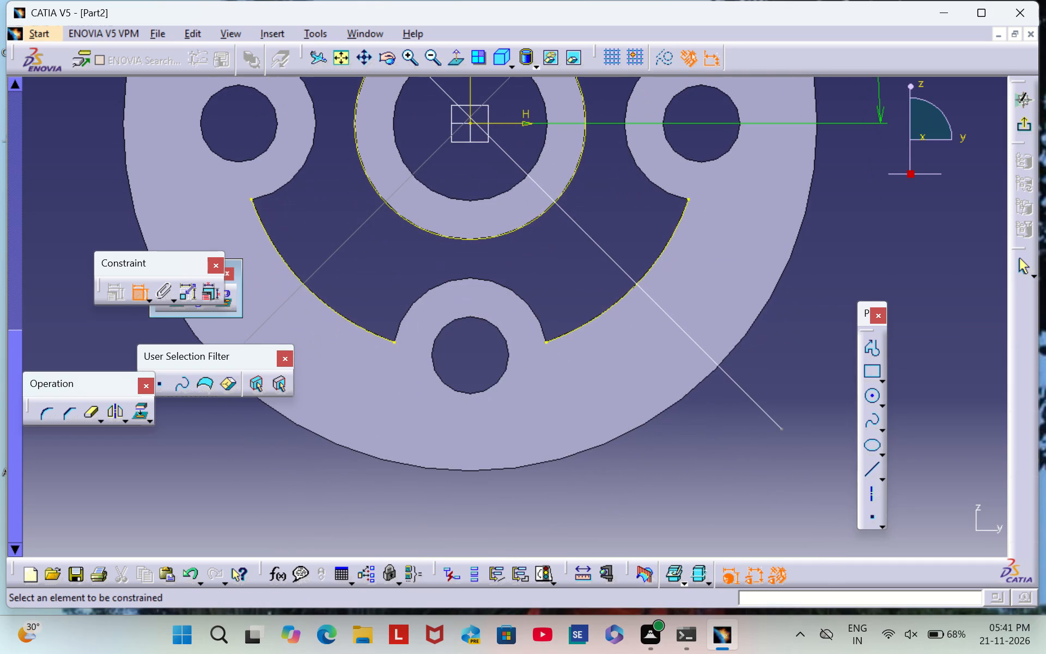
{"action": "middle_click_drag", "start_coordinate": [425, 258], "coordinate": [512, 348]}
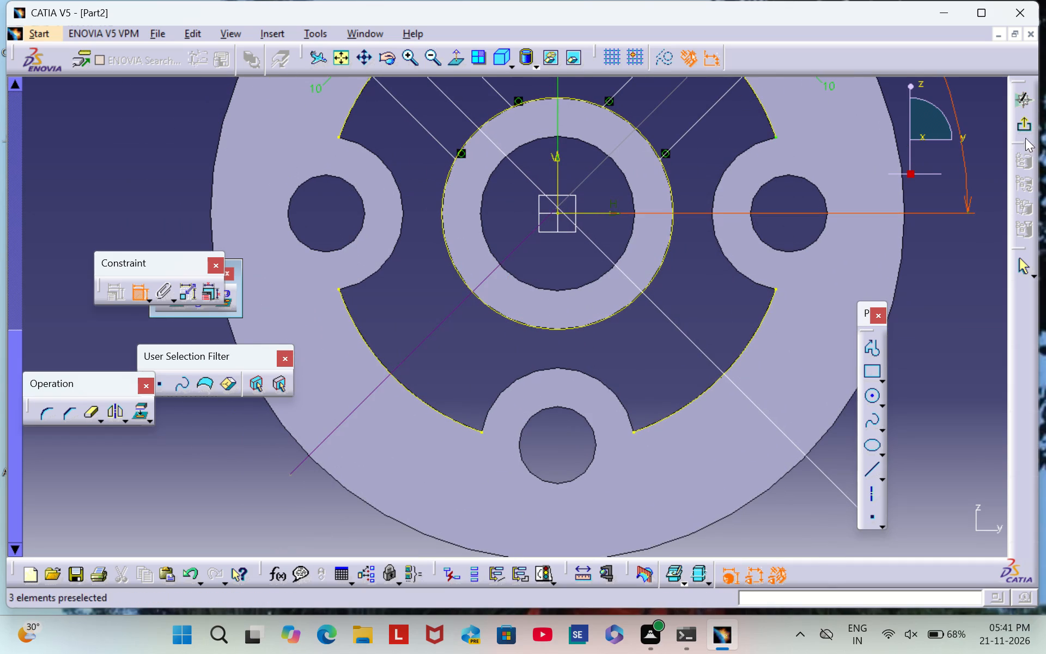
{"action": "left_click", "coordinate": [1024, 129]}
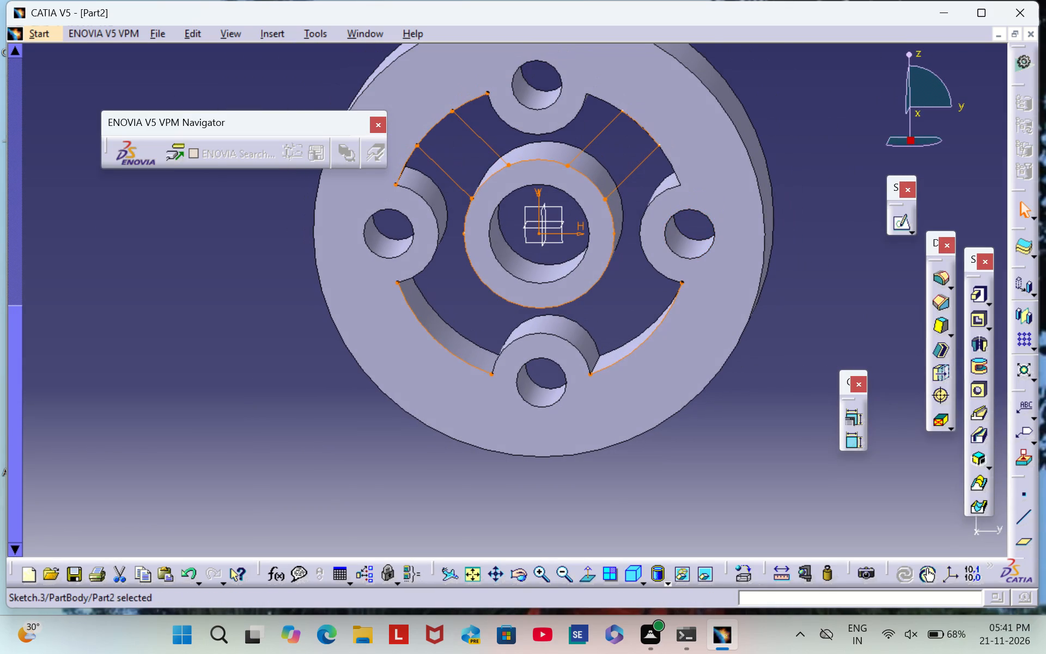
{"action": "left_click", "coordinate": [902, 223]}
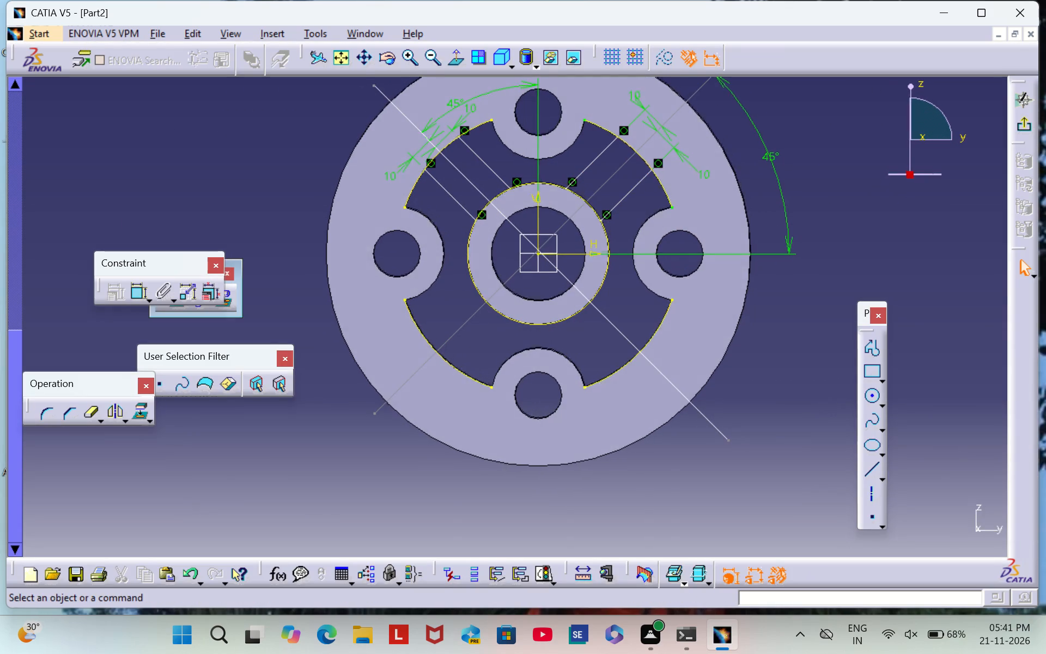
Quick Trim the upper-left rim arc on both sides of the rib, keeping only the segment between the two rib lines.
{"action": "middle_click_drag", "start_coordinate": [248, 228], "coordinate": [224, 289]}
{"action": "scroll", "coordinate": [248, 228], "scroll_direction": "down", "scroll_amount": 1}
{"action": "double_click", "coordinate": [95, 415]}
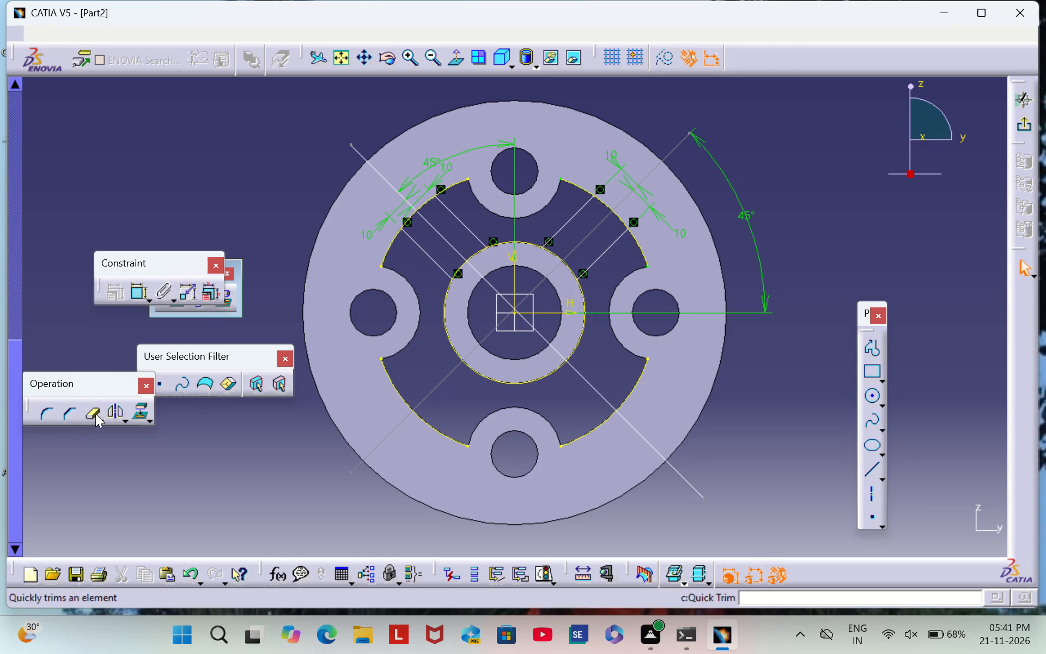
{"action": "left_click", "coordinate": [387, 246]}
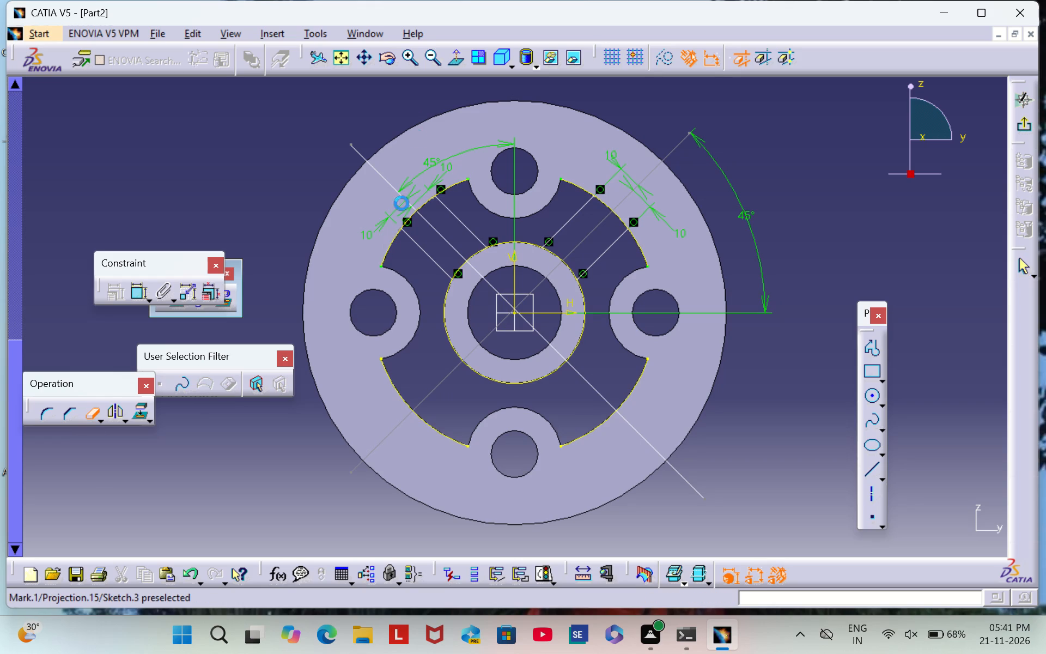
{"action": "double_click", "coordinate": [409, 62]}
{"action": "middle_click_drag", "start_coordinate": [385, 258], "coordinate": [374, 312]}
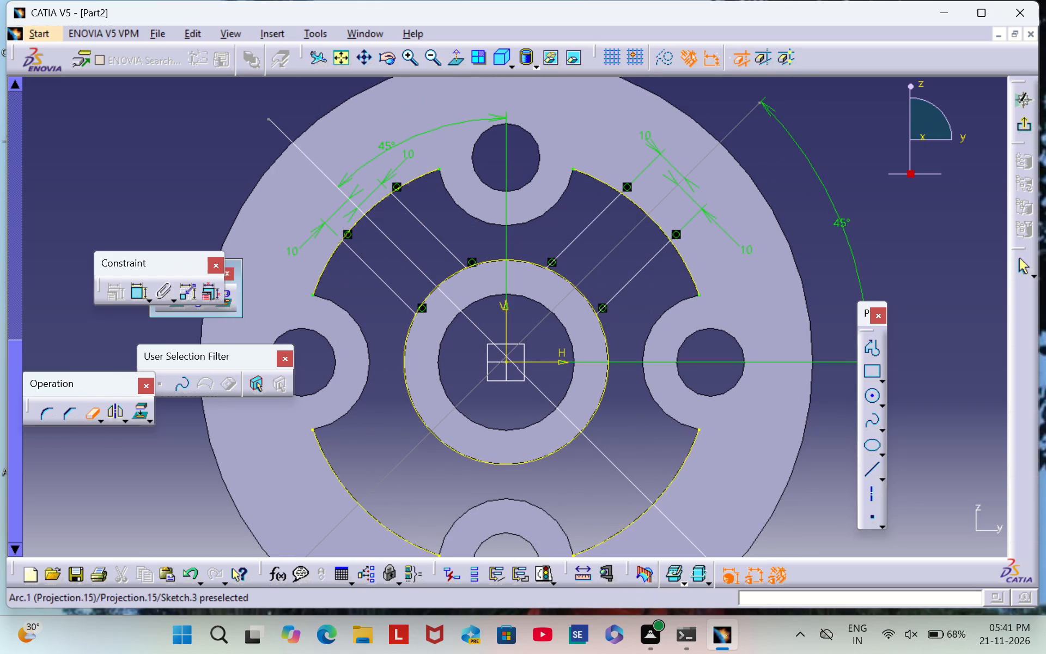
{"action": "left_click", "coordinate": [416, 177]}
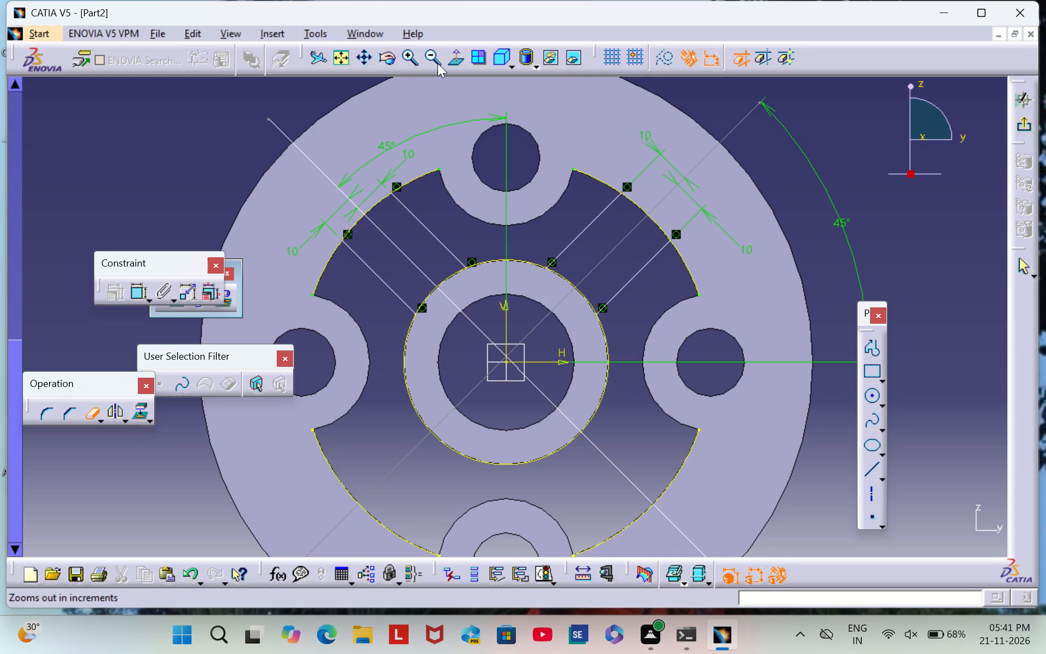
Exit the sketch to inspect the trimmed upper-left rib profile on the 3D part, and reopen it.
{"action": "triple_click", "coordinate": [437, 61]}
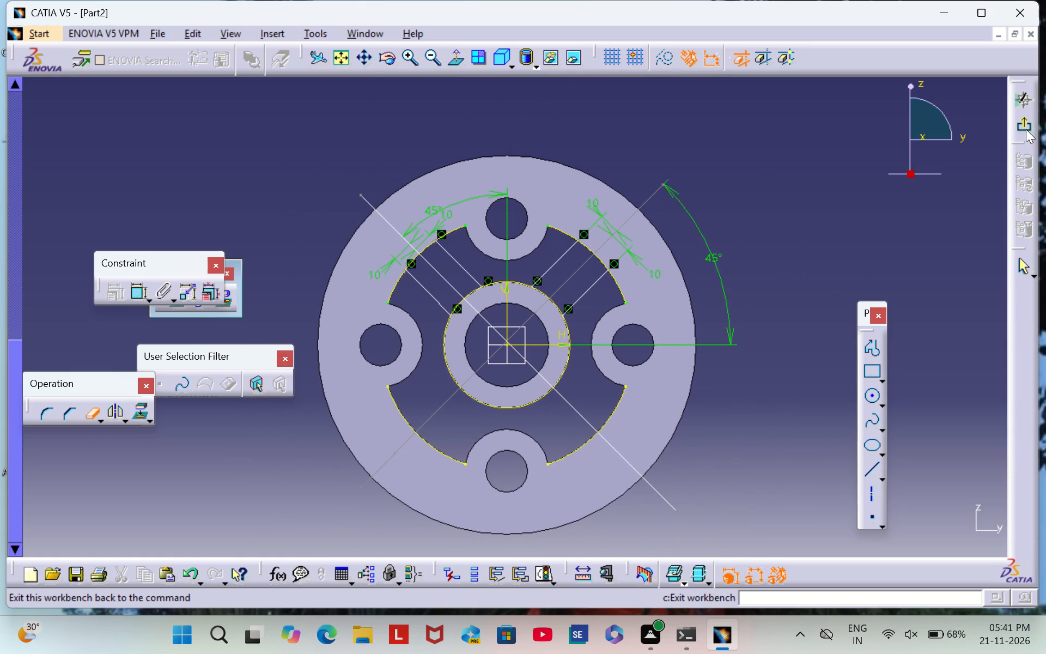
{"action": "left_click", "coordinate": [1026, 128]}
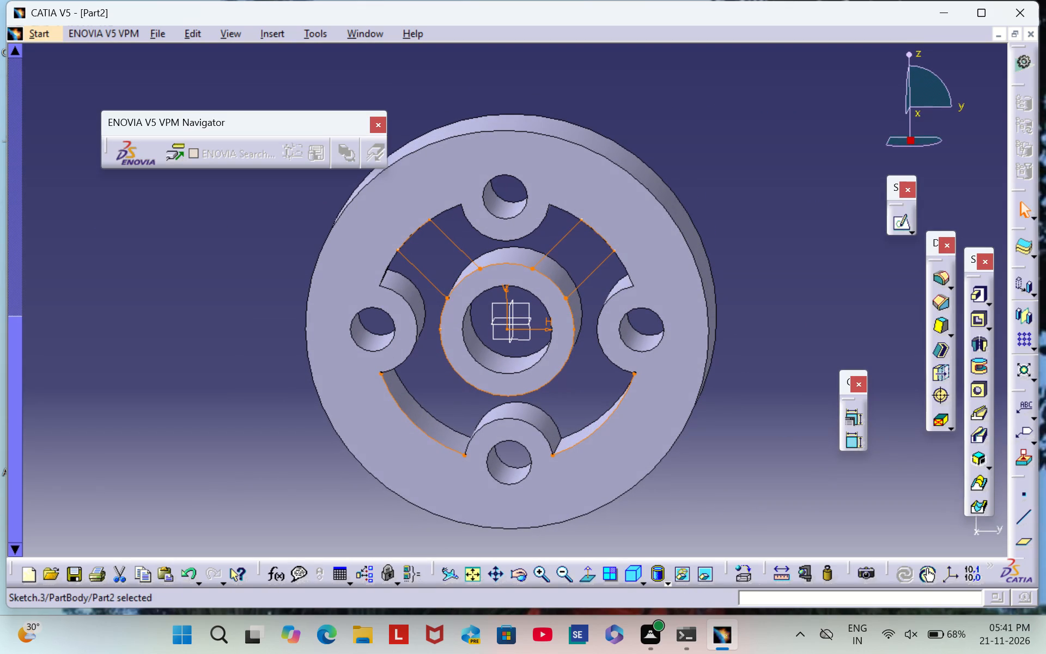
{"action": "left_click", "coordinate": [896, 225]}
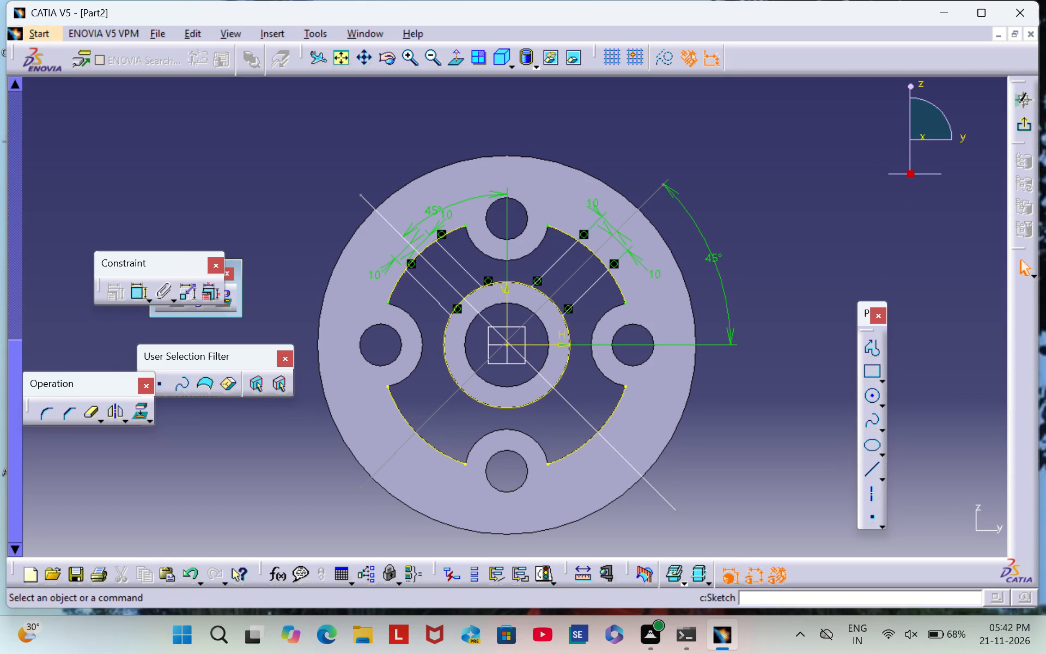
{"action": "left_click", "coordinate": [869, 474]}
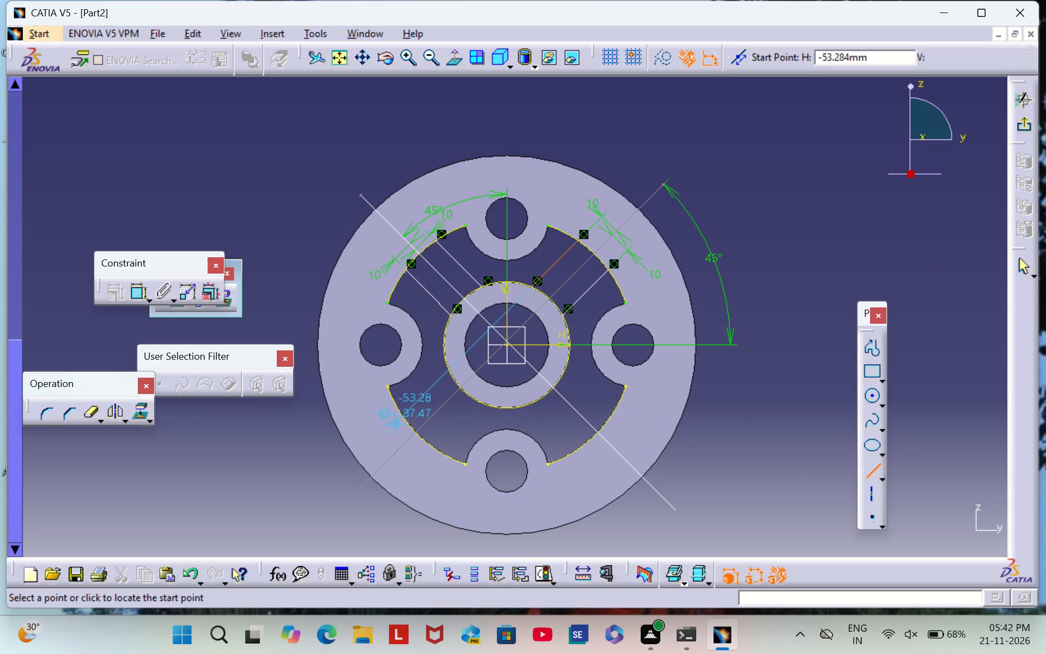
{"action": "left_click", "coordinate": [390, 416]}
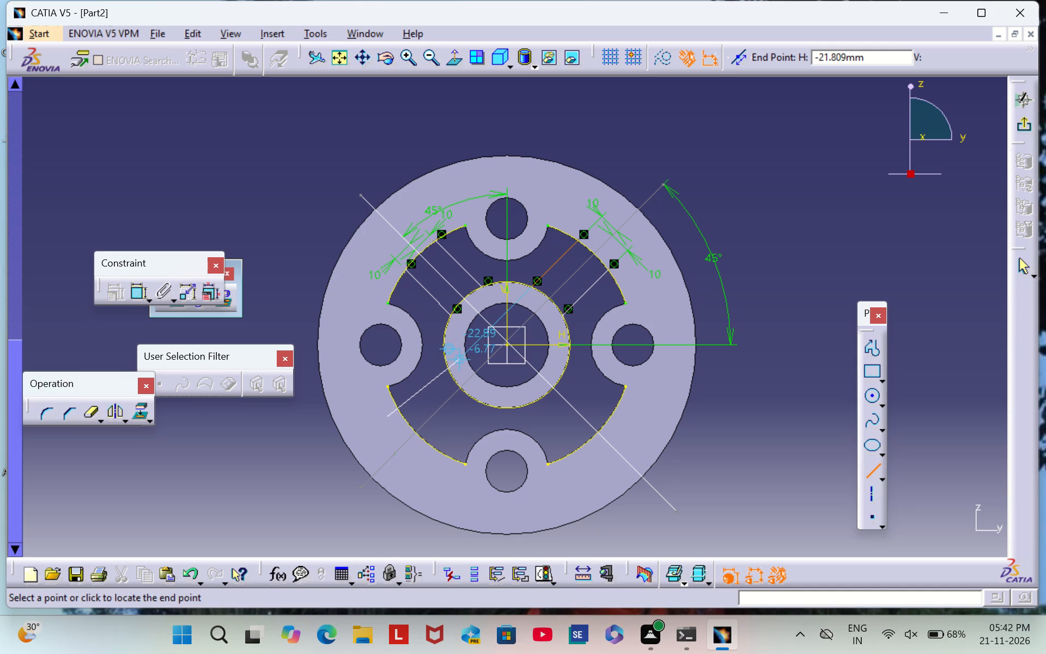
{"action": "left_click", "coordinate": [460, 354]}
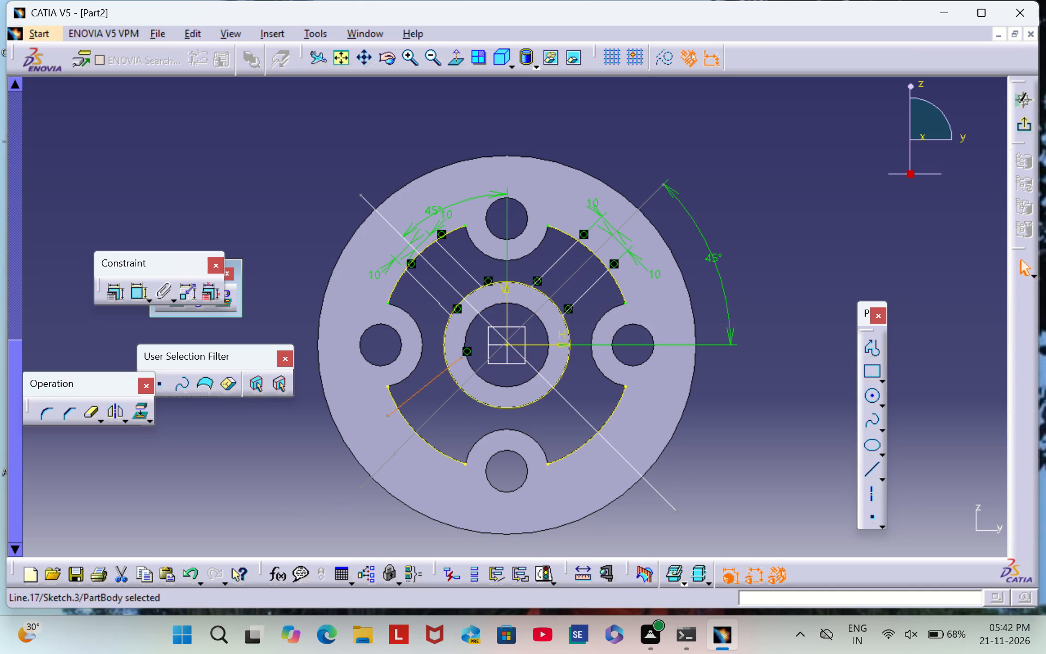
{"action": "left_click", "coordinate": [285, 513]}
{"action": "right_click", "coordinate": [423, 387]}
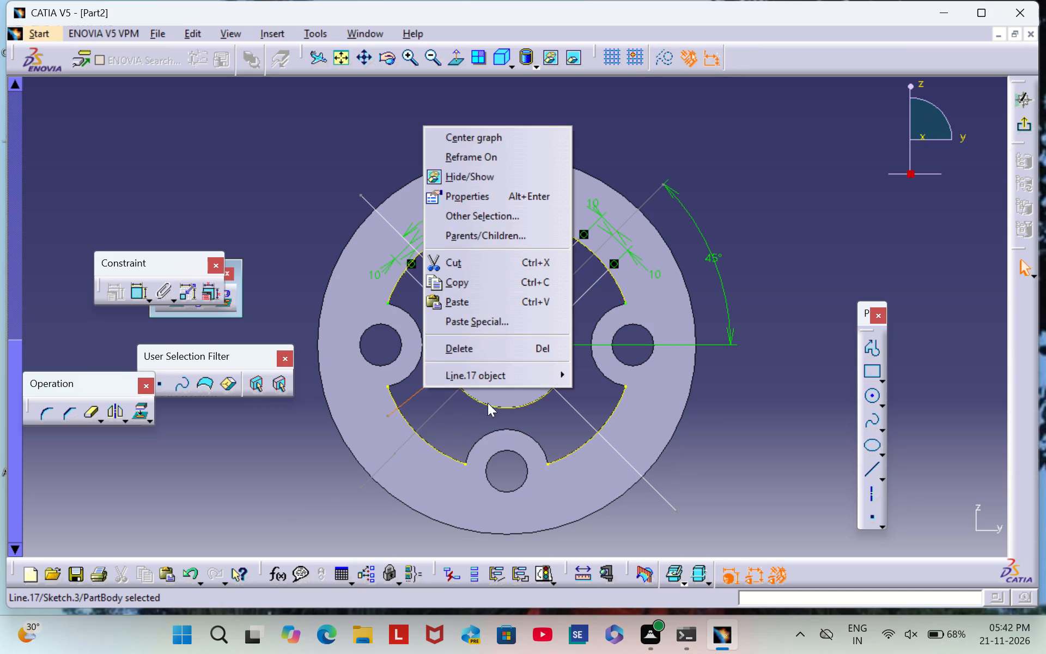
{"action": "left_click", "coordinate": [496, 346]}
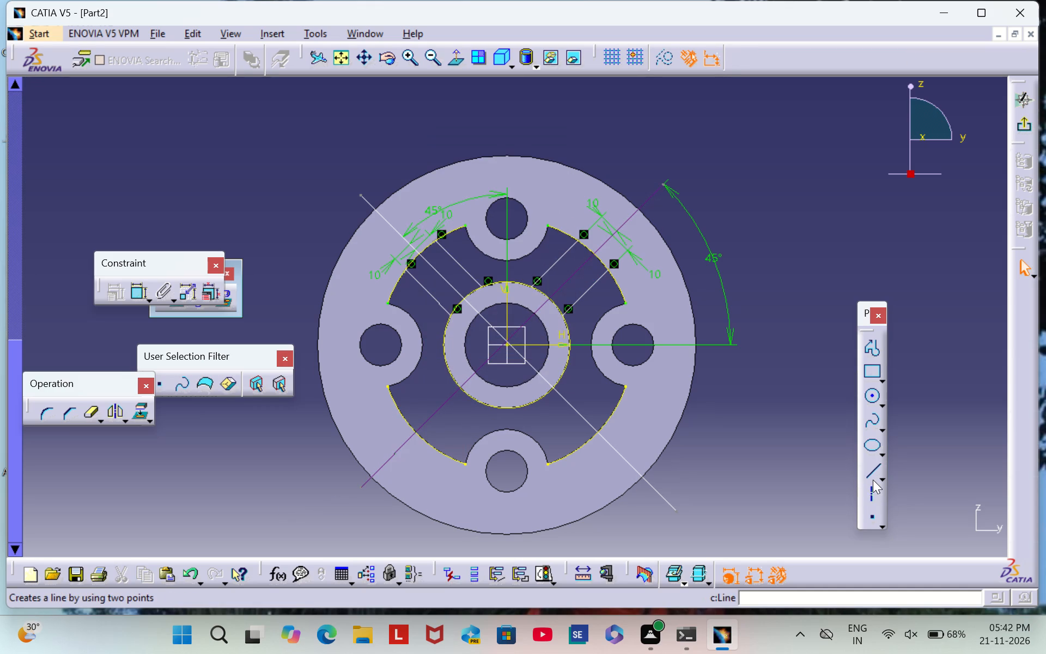
Draw two diagonal lines from the lower-left rim to the hub, parallel to the 45-degree axis and one on each side of it.
{"action": "left_click", "coordinate": [874, 474]}
{"action": "left_click", "coordinate": [392, 417]}
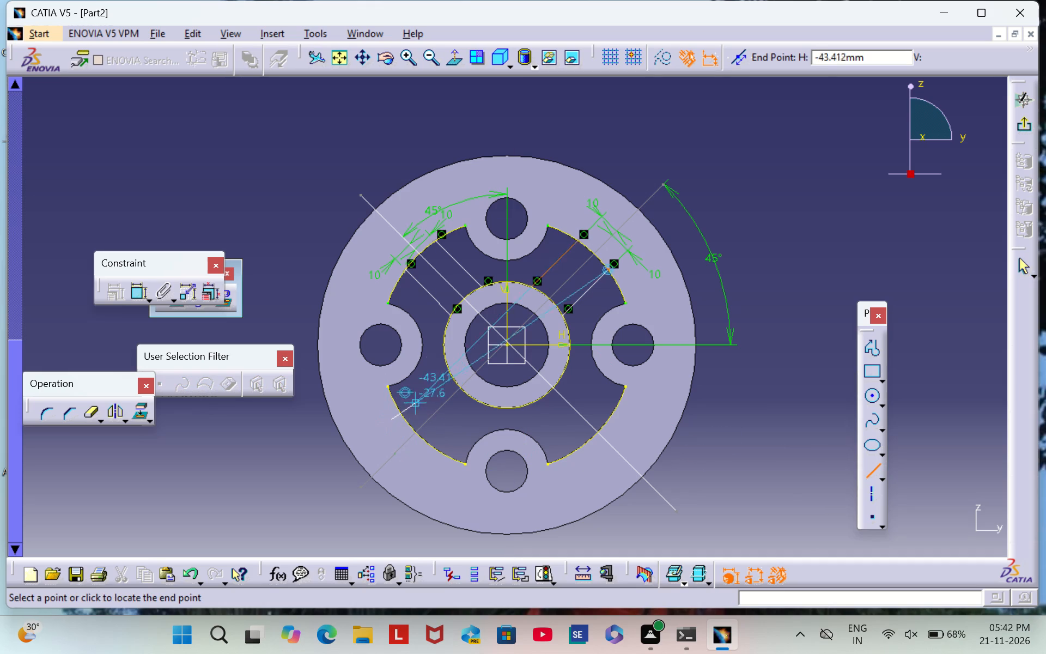
{"action": "left_click", "coordinate": [458, 349]}
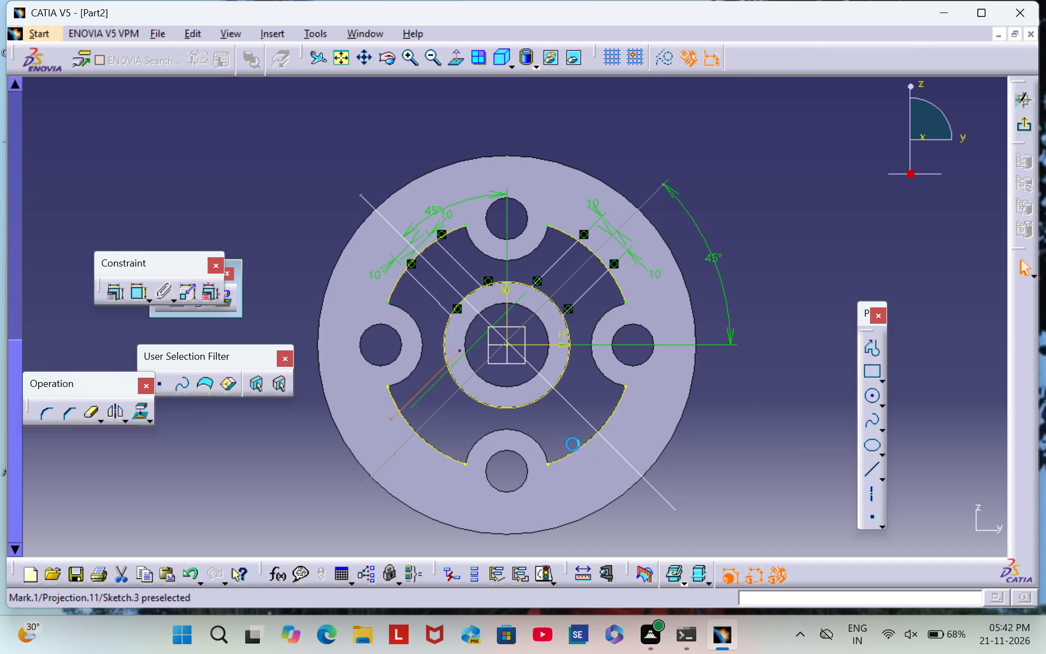
{"action": "left_click", "coordinate": [822, 493]}
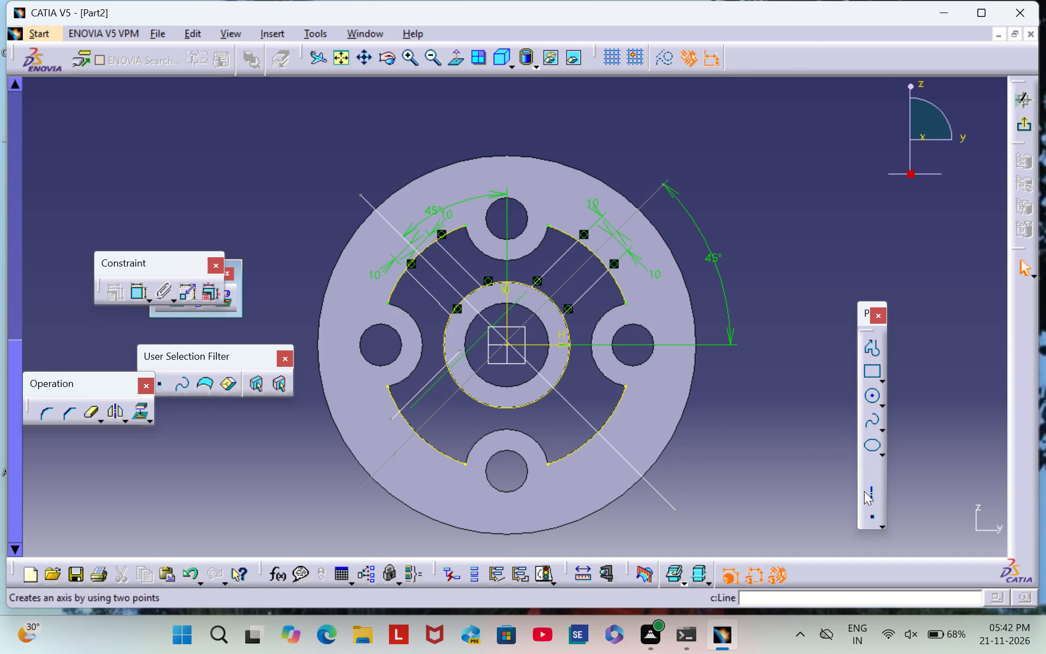
{"action": "left_click", "coordinate": [869, 471]}
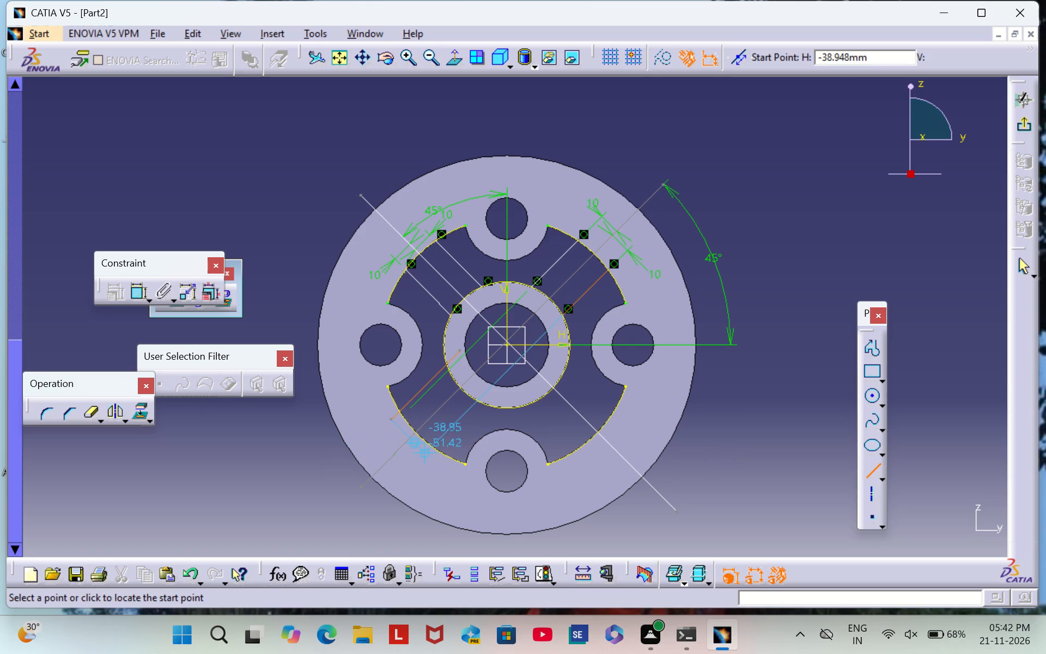
{"action": "left_click", "coordinate": [422, 455]}
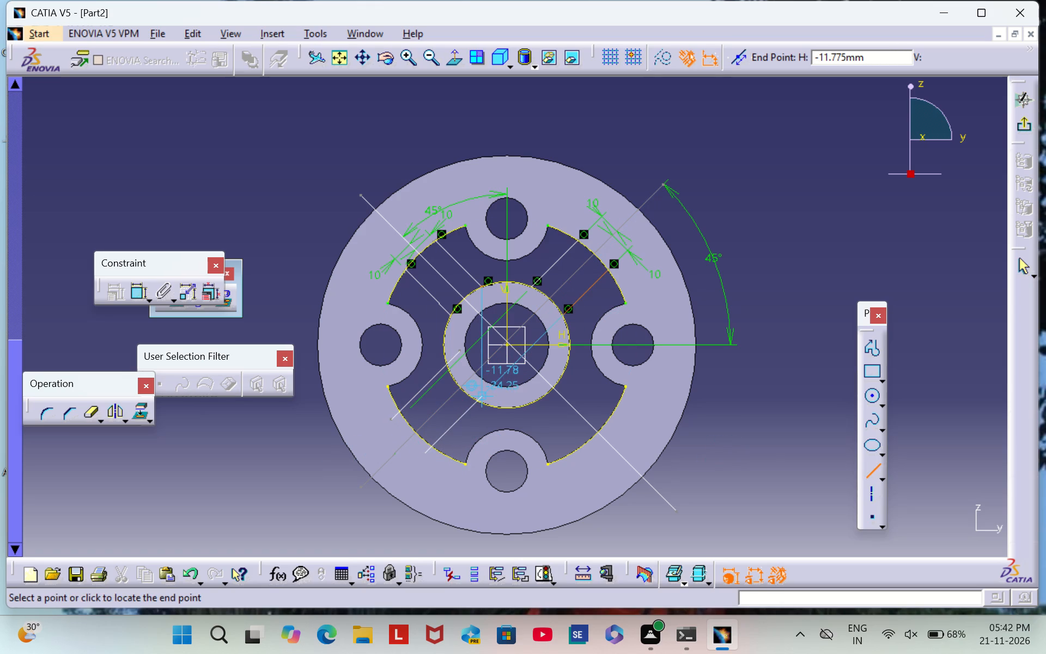
{"action": "left_click", "coordinate": [489, 386]}
{"action": "left_click", "coordinate": [794, 447]}
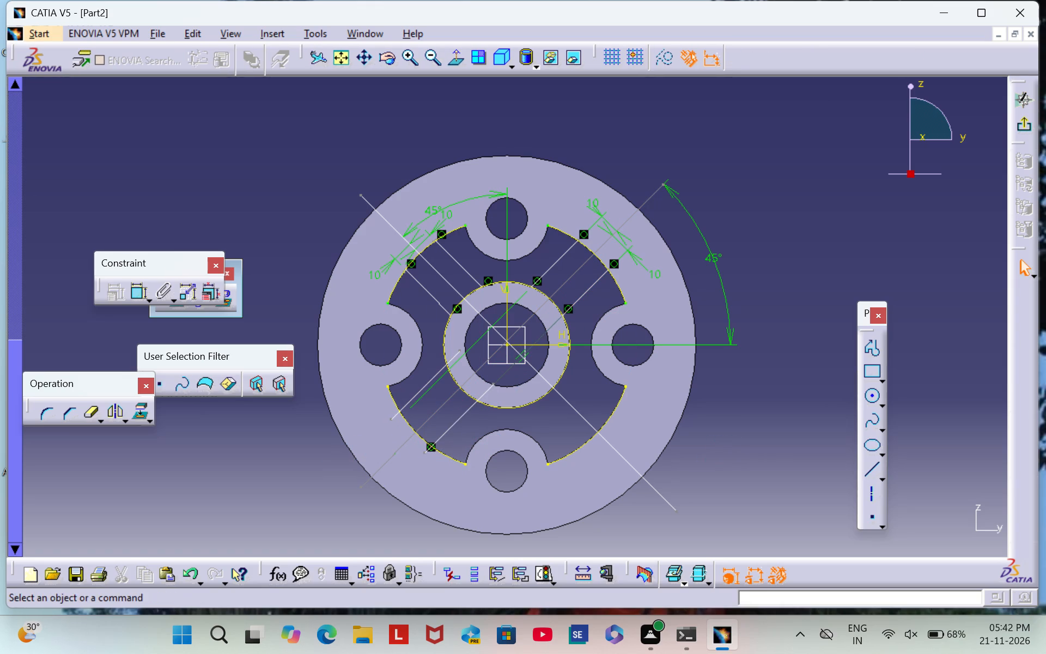
Dimension the distance between the diagonal axis and the lower-left rib line nearer the left bolt hole.
{"action": "triple_click", "coordinate": [414, 68]}
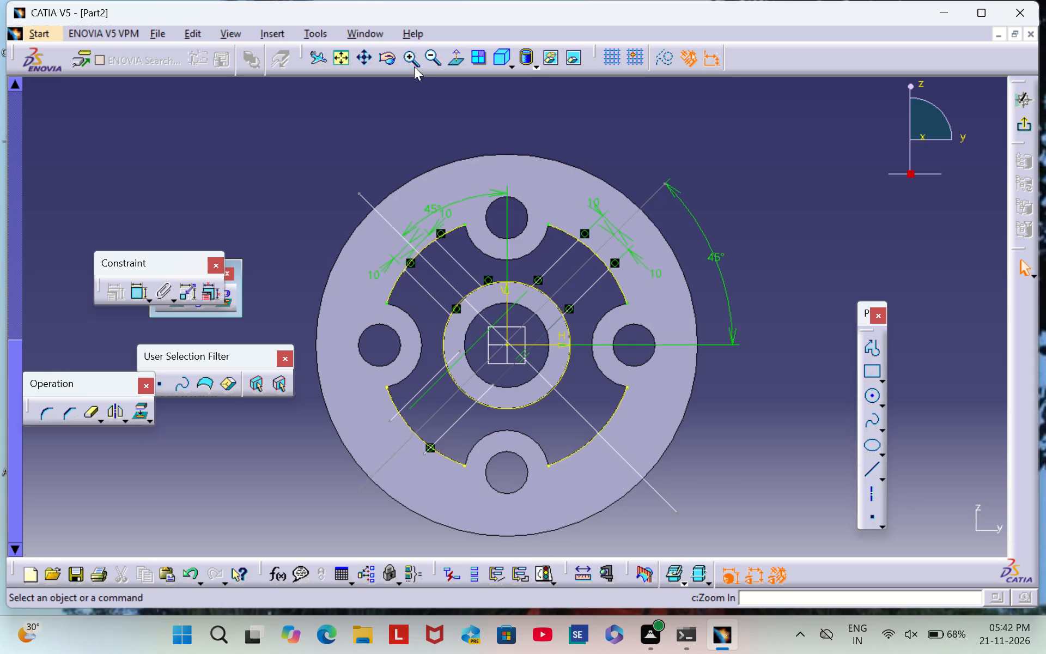
{"action": "double_click", "coordinate": [414, 66]}
{"action": "middle_click_drag", "start_coordinate": [576, 444], "coordinate": [640, 346]}
{"action": "scroll", "coordinate": [576, 444], "scroll_direction": "down", "scroll_amount": 1}
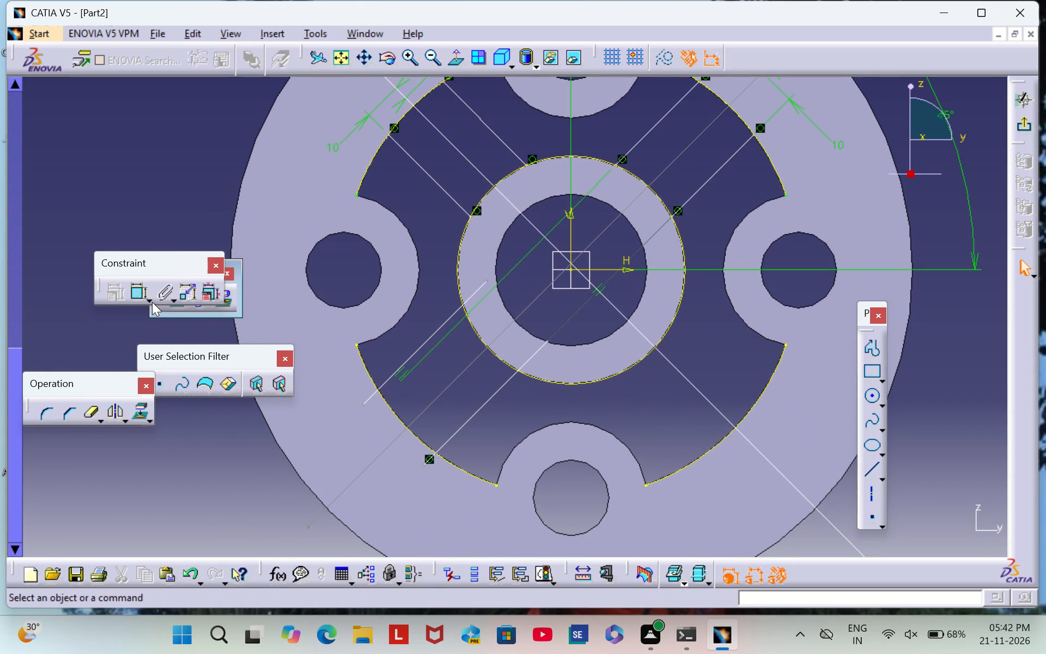
{"action": "double_click", "coordinate": [132, 296]}
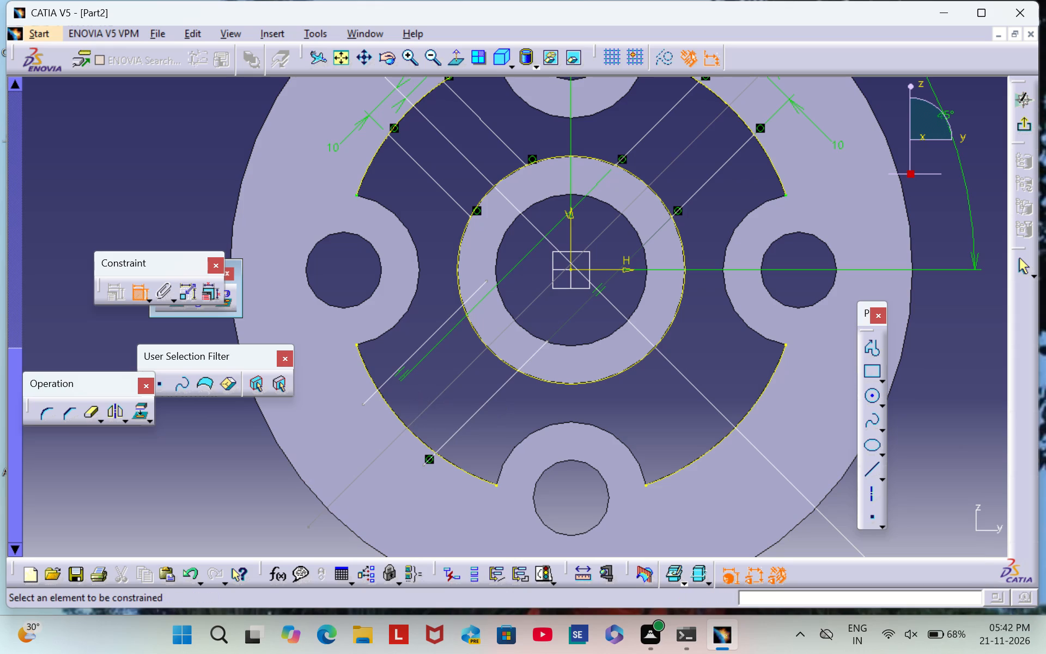
{"action": "left_click", "coordinate": [410, 421]}
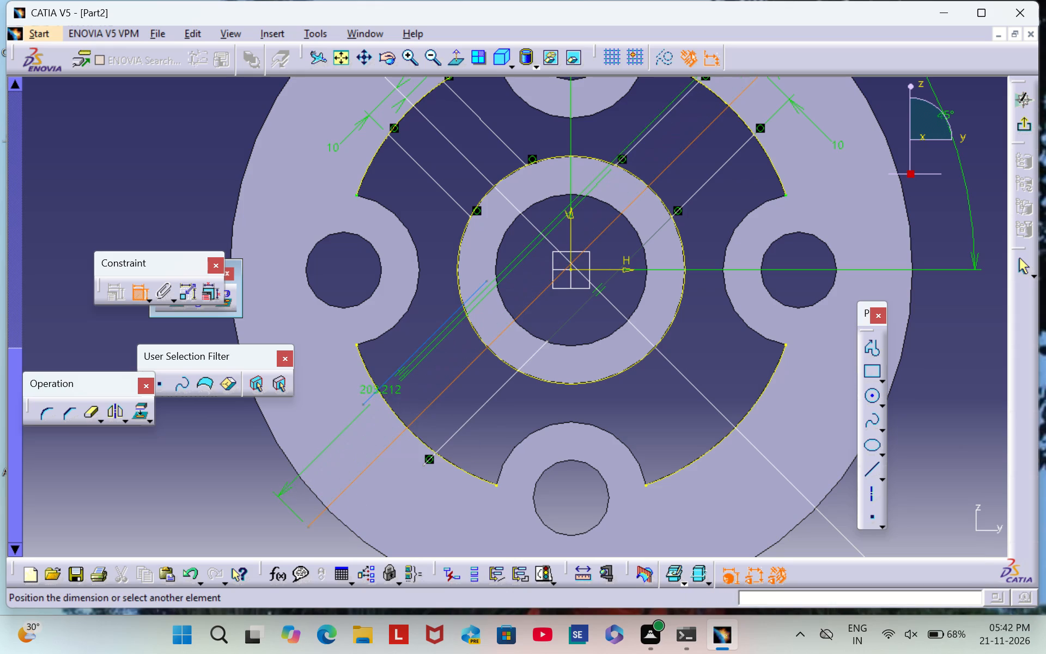
{"action": "left_click", "coordinate": [373, 392]}
{"action": "left_click", "coordinate": [362, 433]}
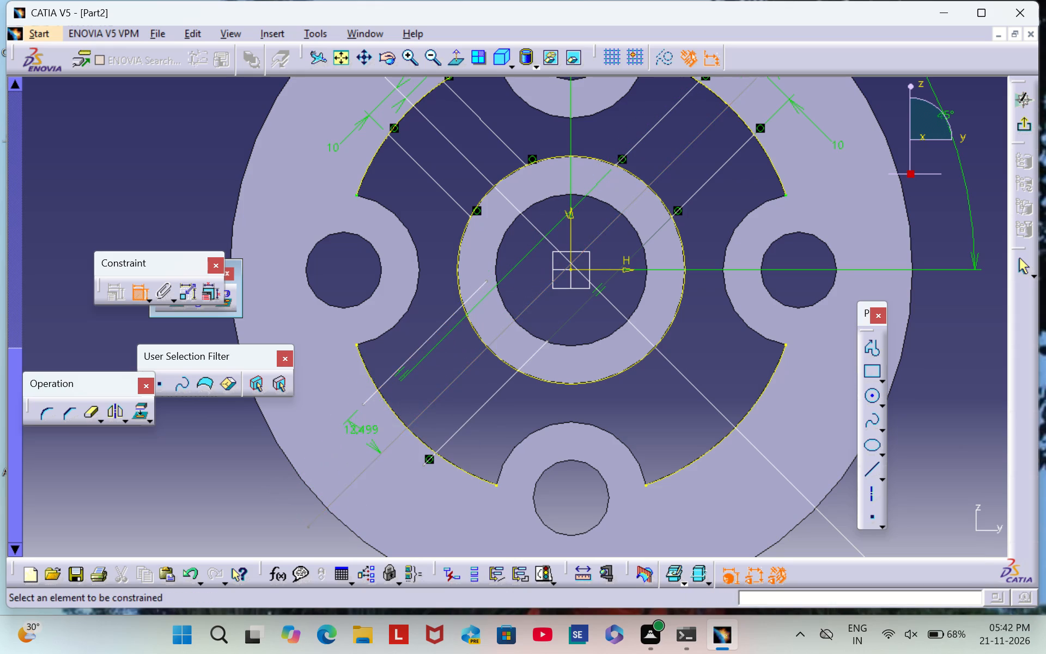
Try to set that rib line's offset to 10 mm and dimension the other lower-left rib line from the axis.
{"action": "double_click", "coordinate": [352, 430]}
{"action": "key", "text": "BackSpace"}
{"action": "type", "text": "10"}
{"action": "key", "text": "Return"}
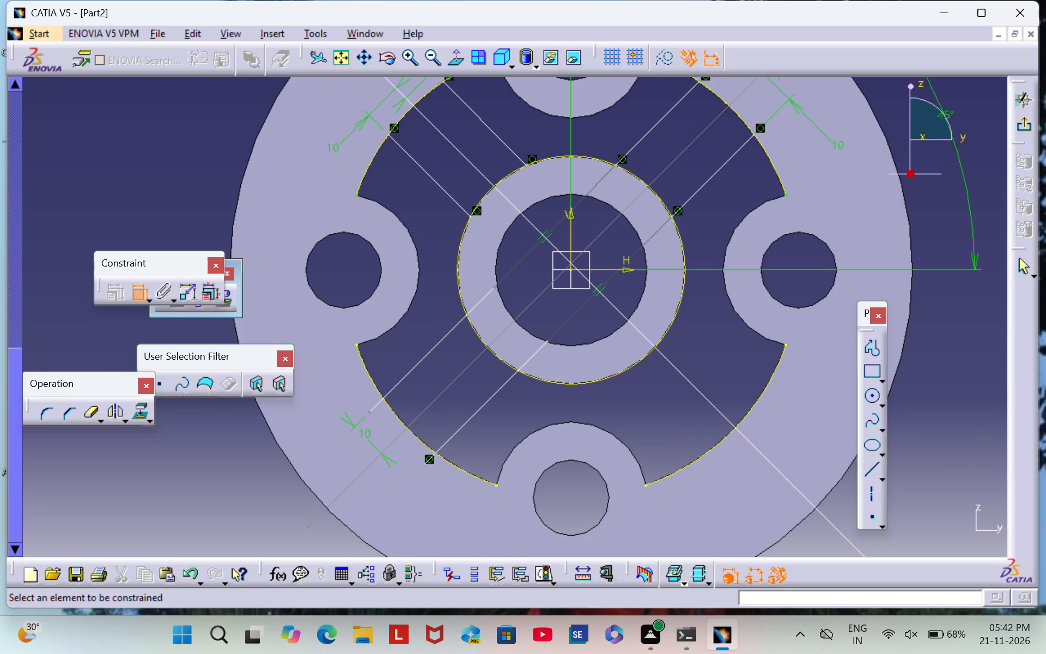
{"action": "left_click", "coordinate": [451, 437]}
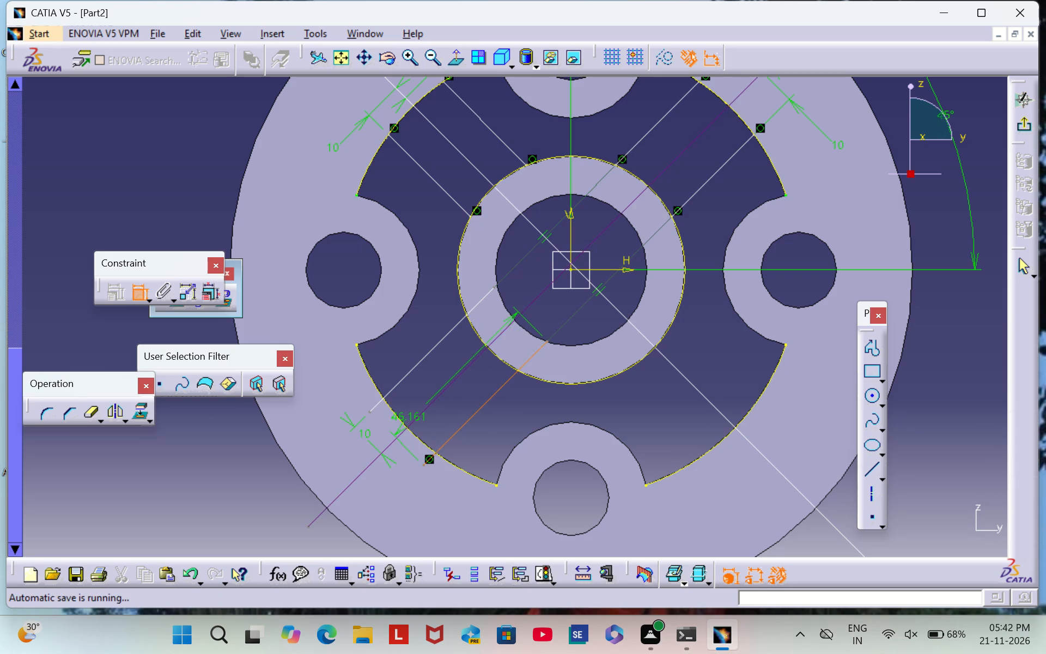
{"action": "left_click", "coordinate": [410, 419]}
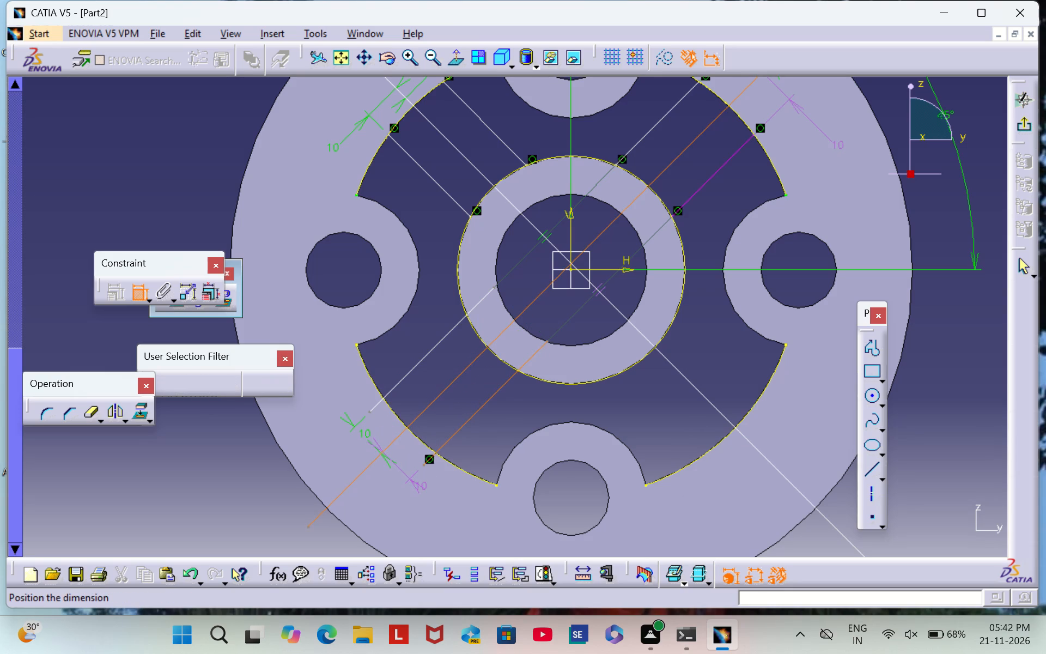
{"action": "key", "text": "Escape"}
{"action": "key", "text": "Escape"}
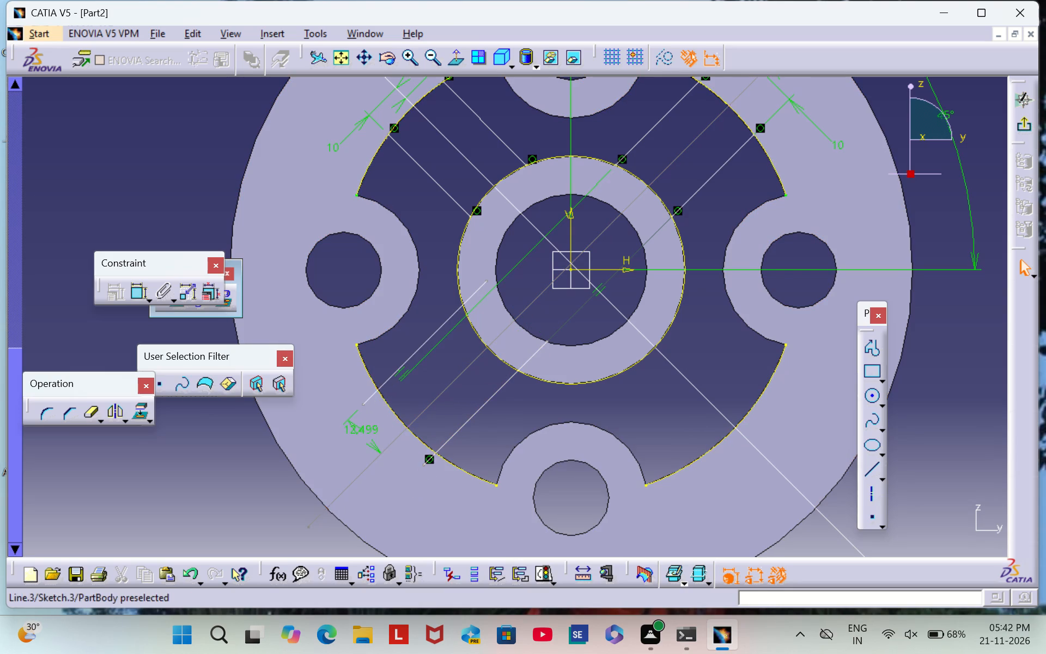
Set the offset between the diagonal axis and the lower-left rib line nearer the left bolt hole to 10 mm.
{"action": "double_click", "coordinate": [360, 429]}
{"action": "key", "text": "BackSpace"}
{"action": "type", "text": "10"}
{"action": "key", "text": "Return"}
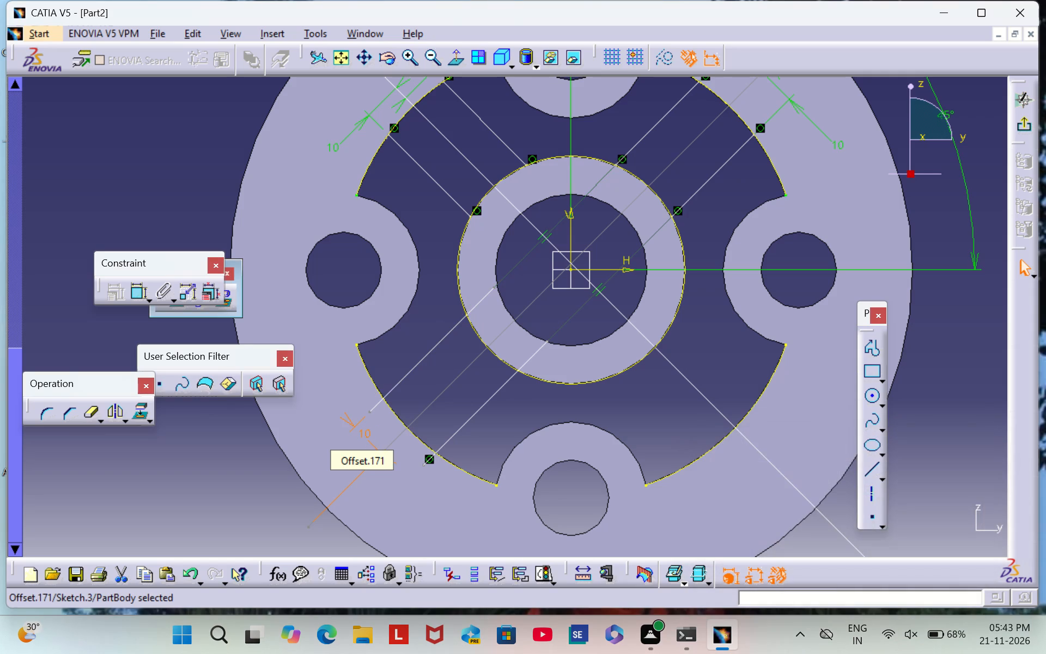
{"action": "left_click", "coordinate": [147, 227]}
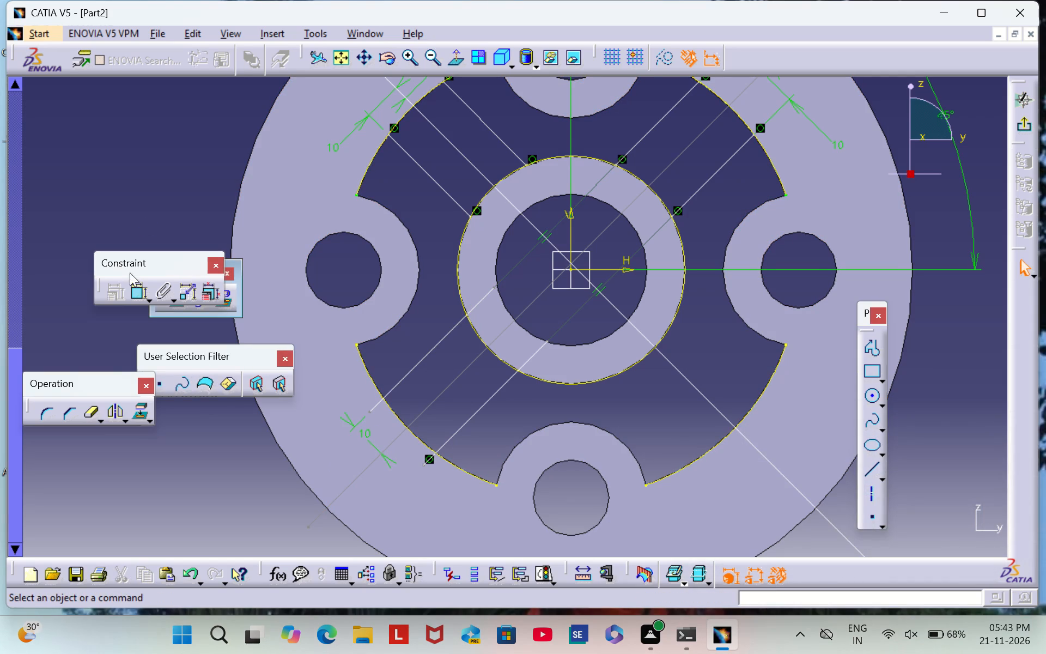
Make the rib line nearer the left bolt hole coincident with the lower-left rim arc and the projected hub circle at its endpoints.
{"action": "double_click", "coordinate": [135, 295]}
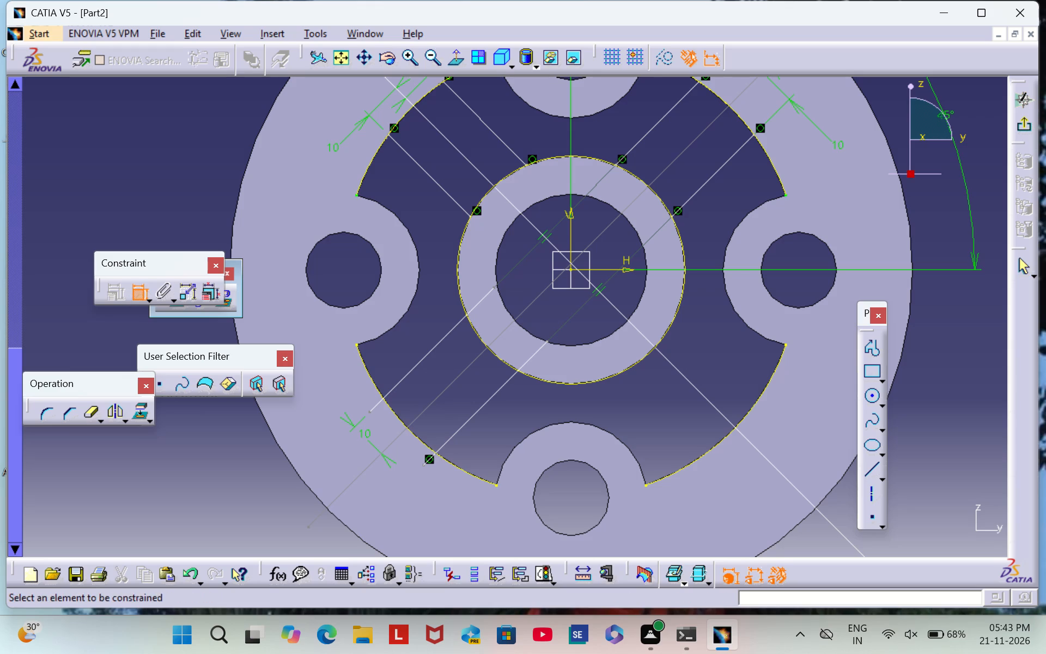
{"action": "left_click", "coordinate": [368, 412]}
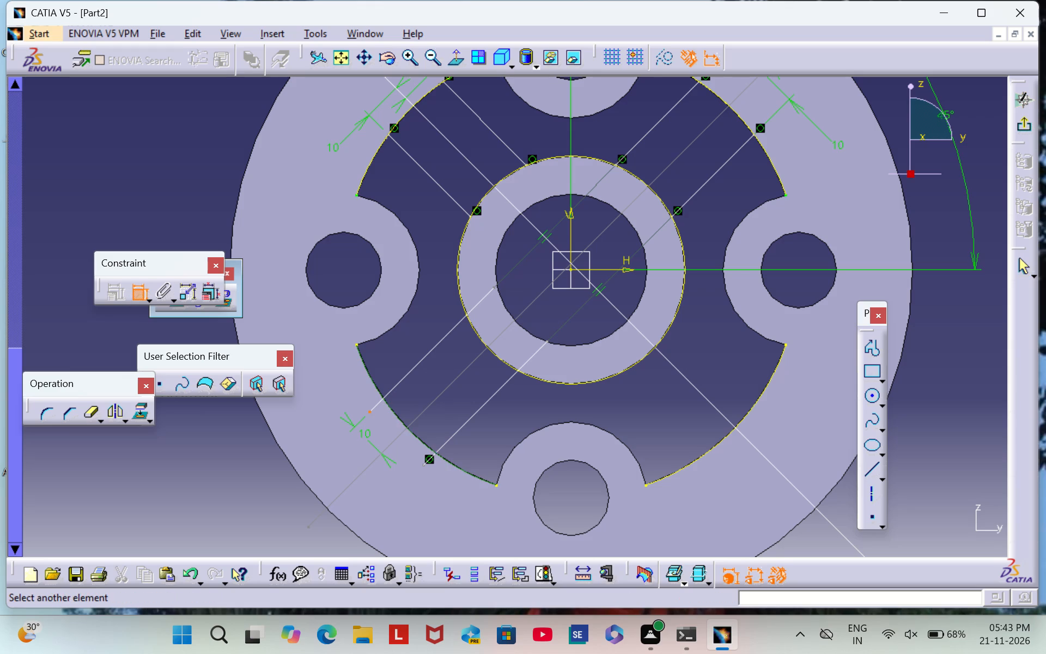
{"action": "left_click", "coordinate": [386, 403]}
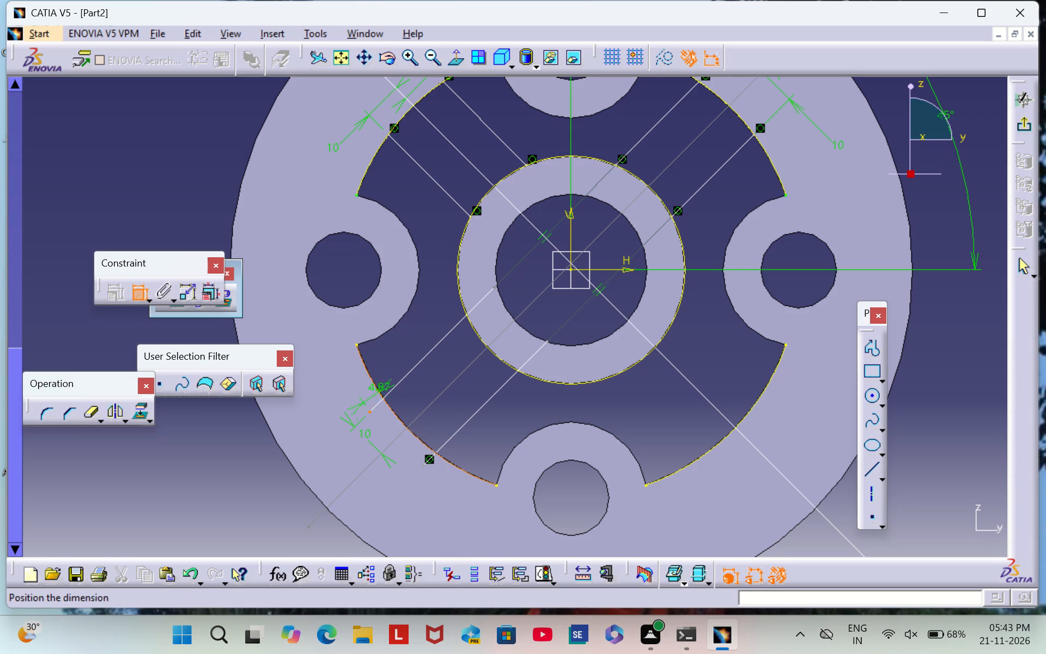
{"action": "right_click", "coordinate": [377, 385]}
{"action": "left_click", "coordinate": [481, 598]}
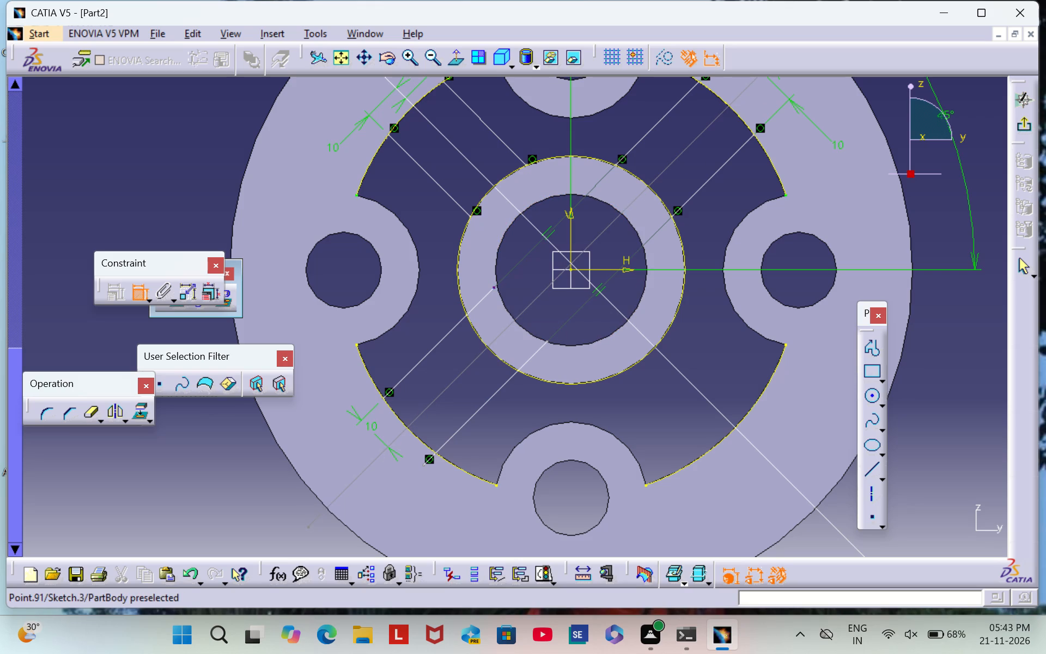
{"action": "left_click", "coordinate": [495, 286]}
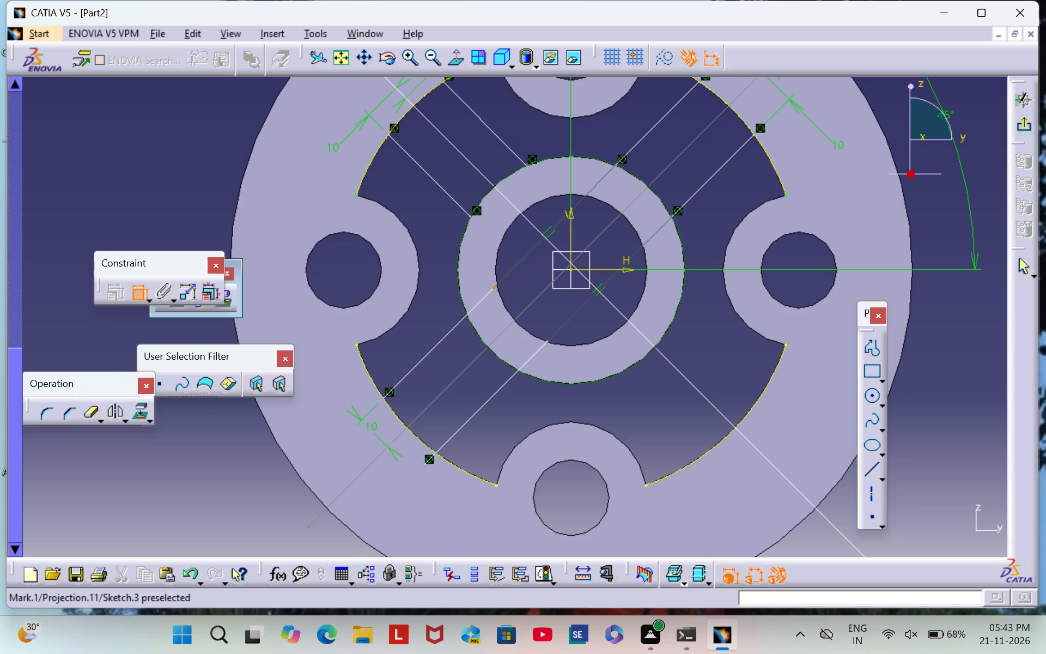
{"action": "left_click", "coordinate": [471, 327]}
{"action": "right_click", "coordinate": [464, 293]}
{"action": "left_click", "coordinate": [538, 506]}
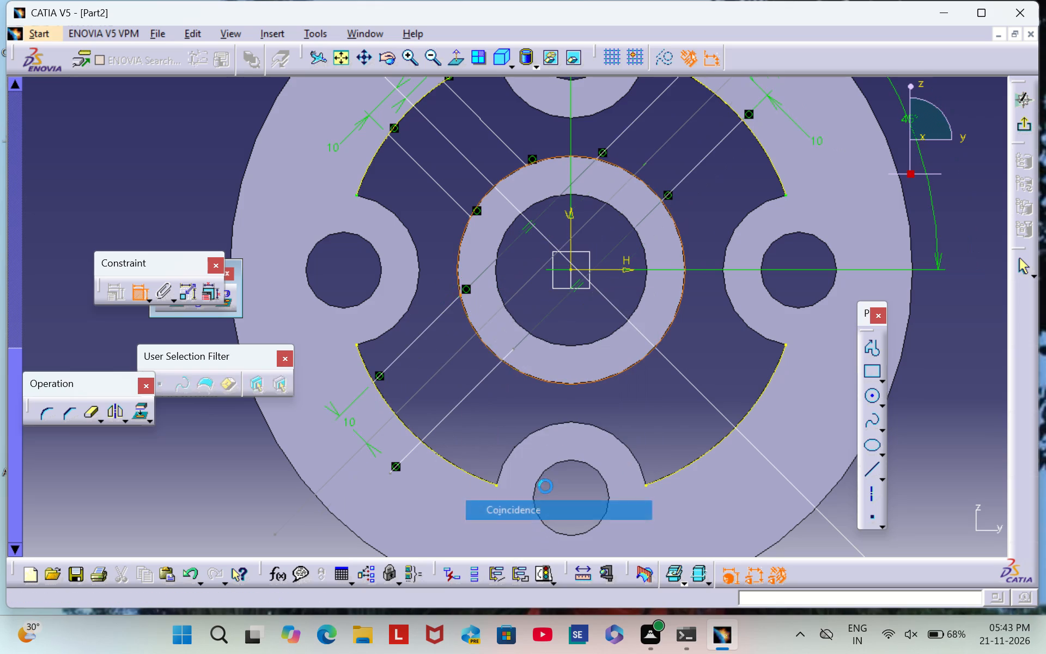
Make the rib line nearer the bottom bolt hole coincident with the projected hub circle and the lower-left rim arc at its endpoints.
{"action": "left_click", "coordinate": [513, 350]}
{"action": "left_click", "coordinate": [507, 365]}
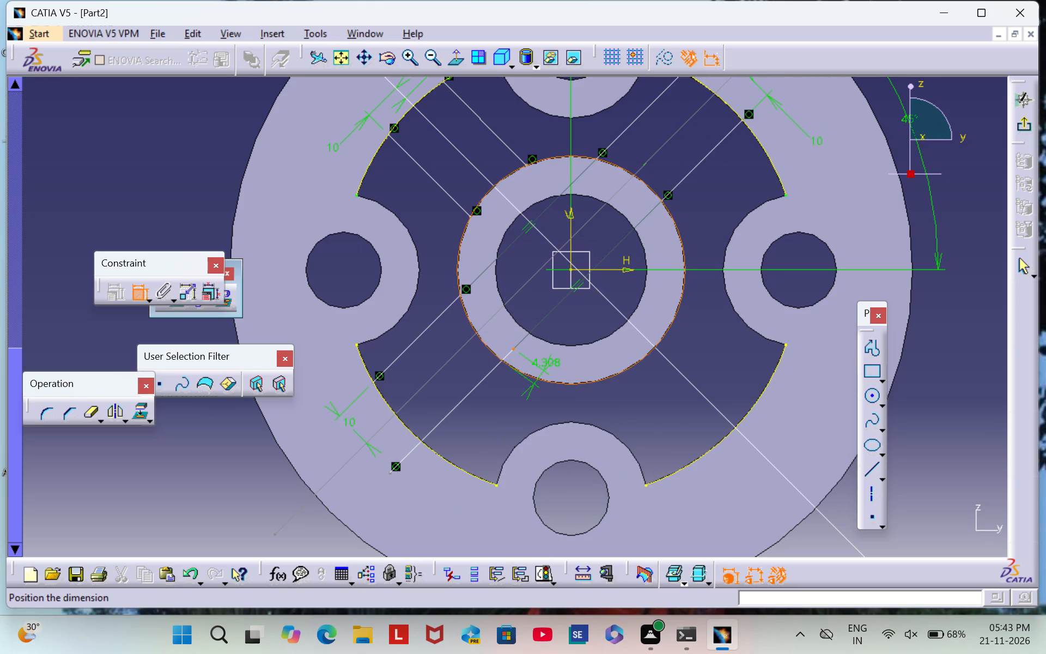
{"action": "right_click", "coordinate": [552, 373]}
{"action": "left_click", "coordinate": [619, 587]}
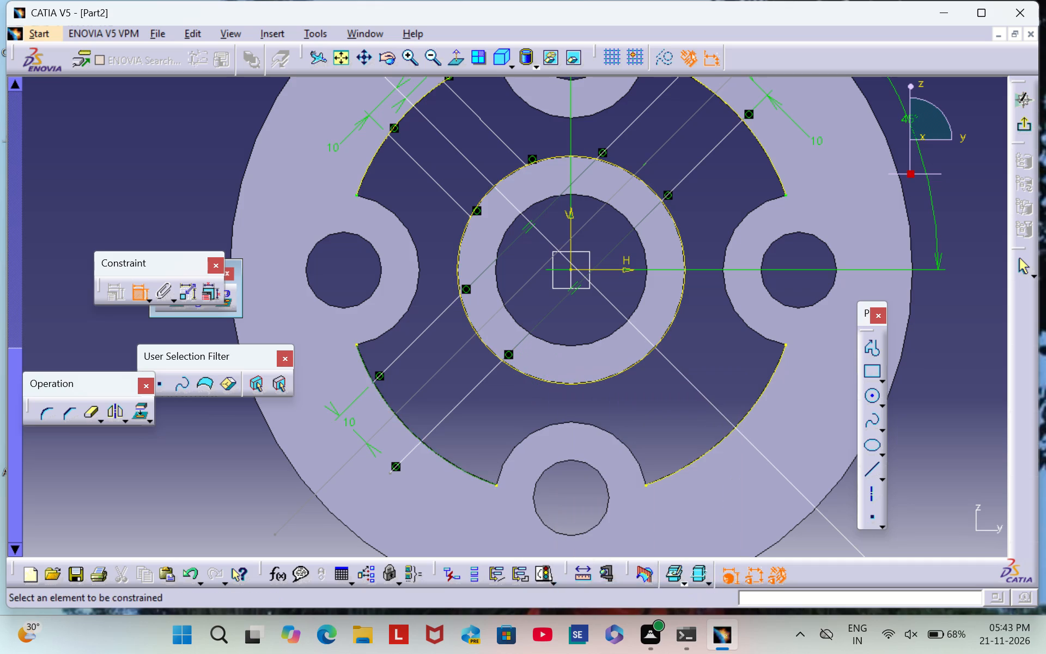
{"action": "left_click", "coordinate": [390, 473]}
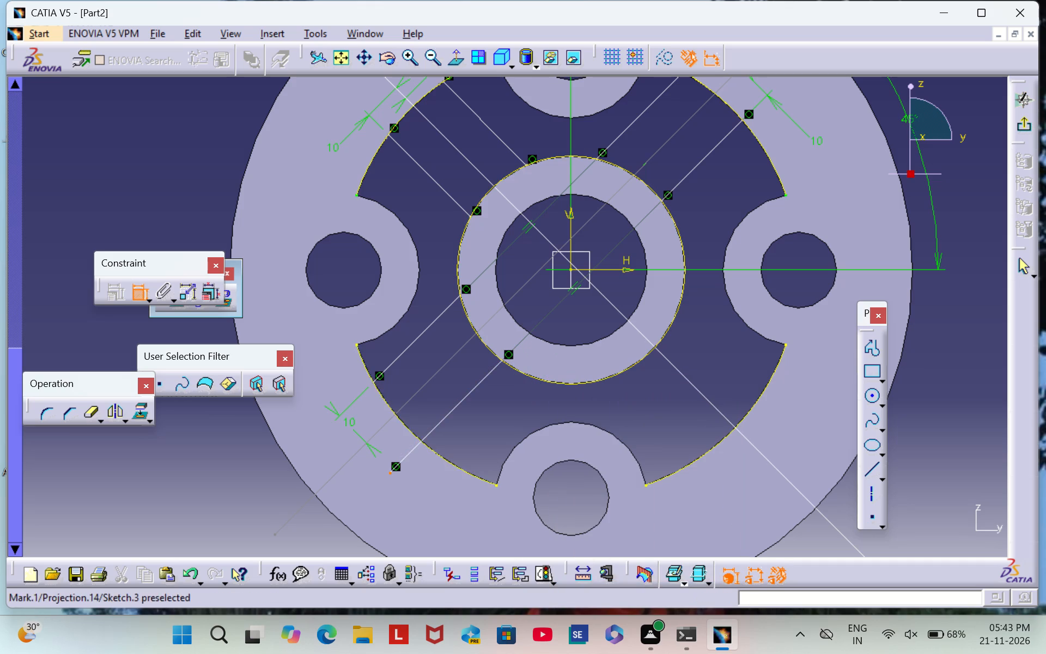
{"action": "left_click", "coordinate": [425, 445]}
{"action": "right_click", "coordinate": [447, 419]}
{"action": "left_click", "coordinate": [519, 398]}
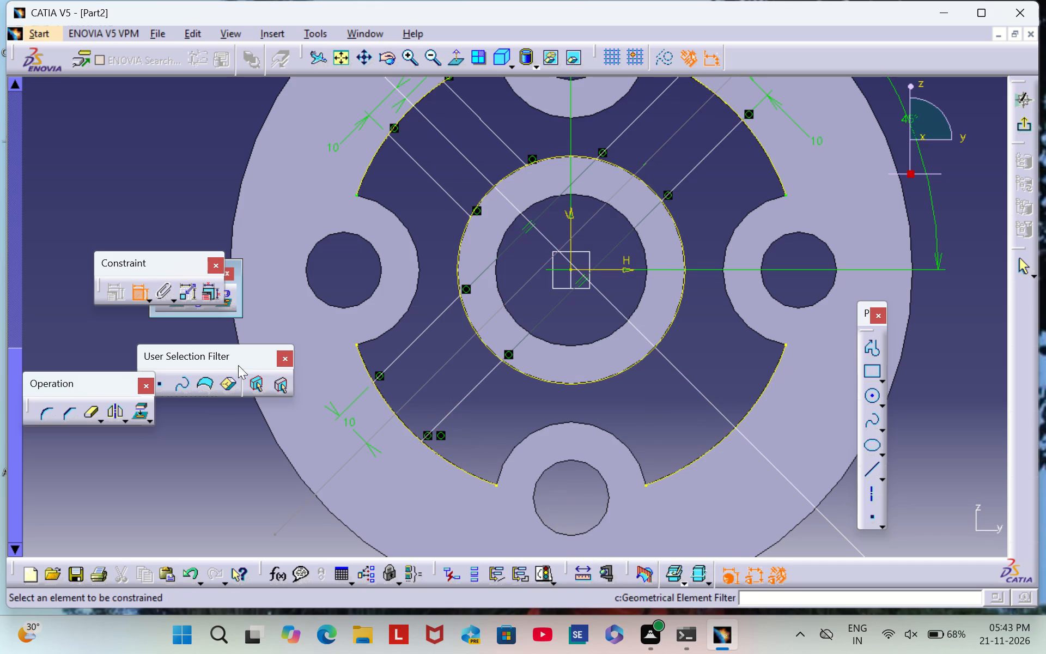
Quick Trim the lower-left rim arc on both sides of the rib, keeping only the segment between the two rib lines.
{"action": "double_click", "coordinate": [83, 415]}
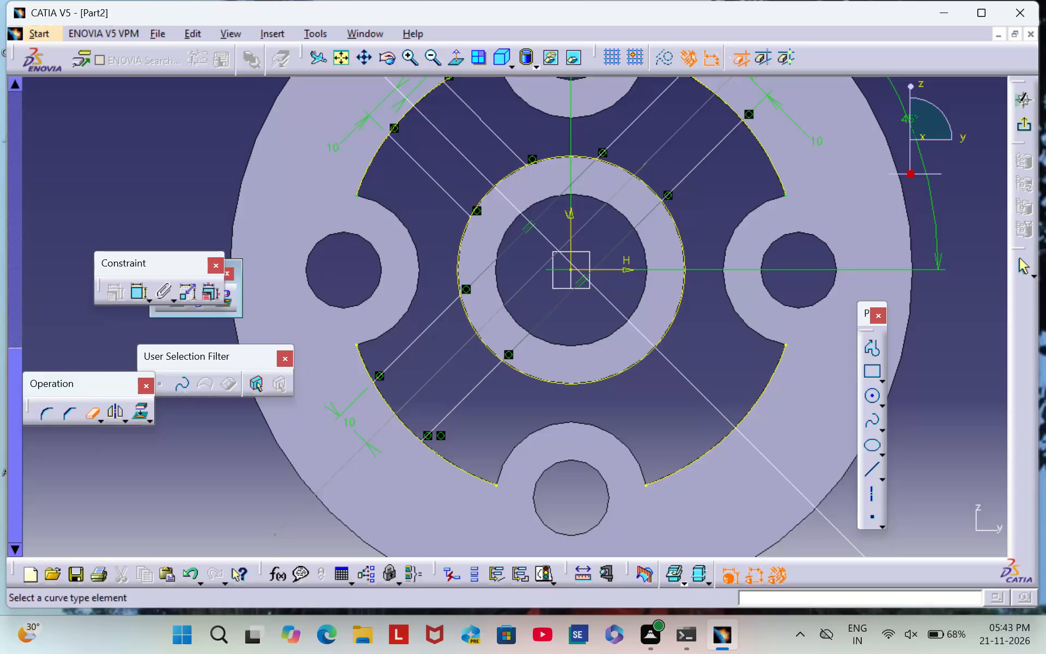
{"action": "left_click", "coordinate": [363, 363]}
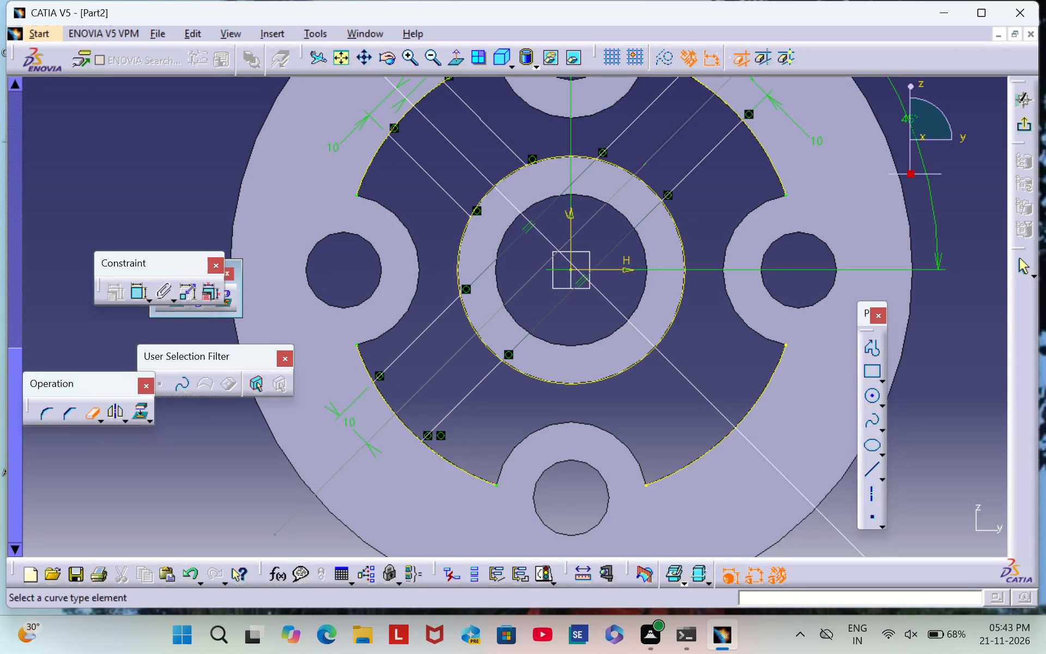
{"action": "left_click", "coordinate": [467, 473]}
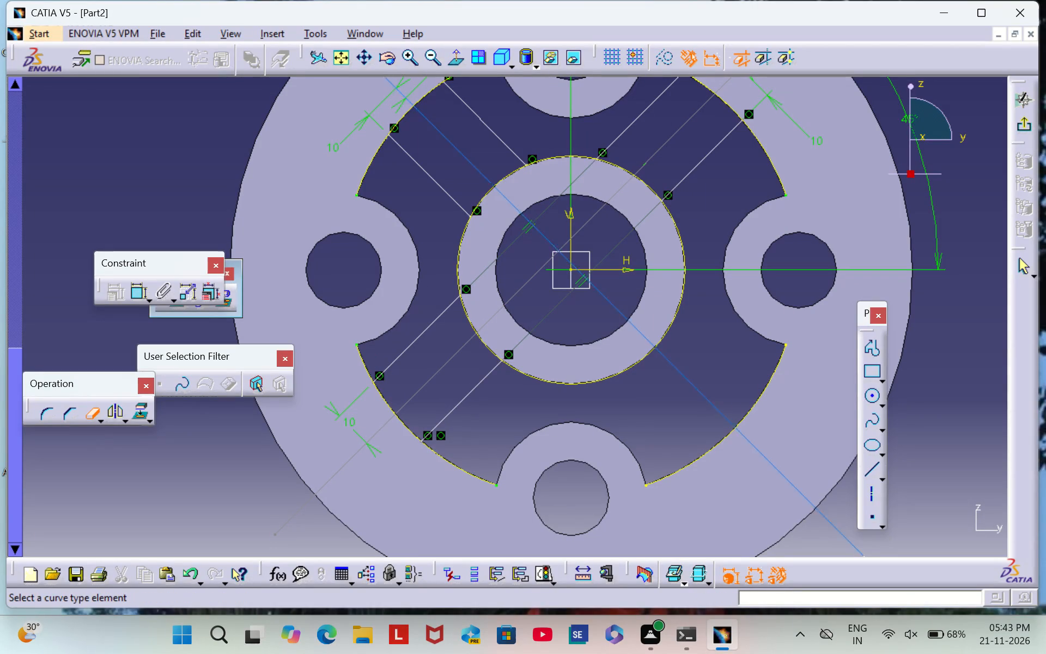
Sketch two parallel lines for the lower-right rib from the hub toward the rim, one on each side of the diagonal axis.
{"action": "middle_click_drag", "start_coordinate": [667, 432], "coordinate": [619, 433]}
{"action": "scroll", "coordinate": [664, 432], "scroll_direction": "down", "scroll_amount": 1}
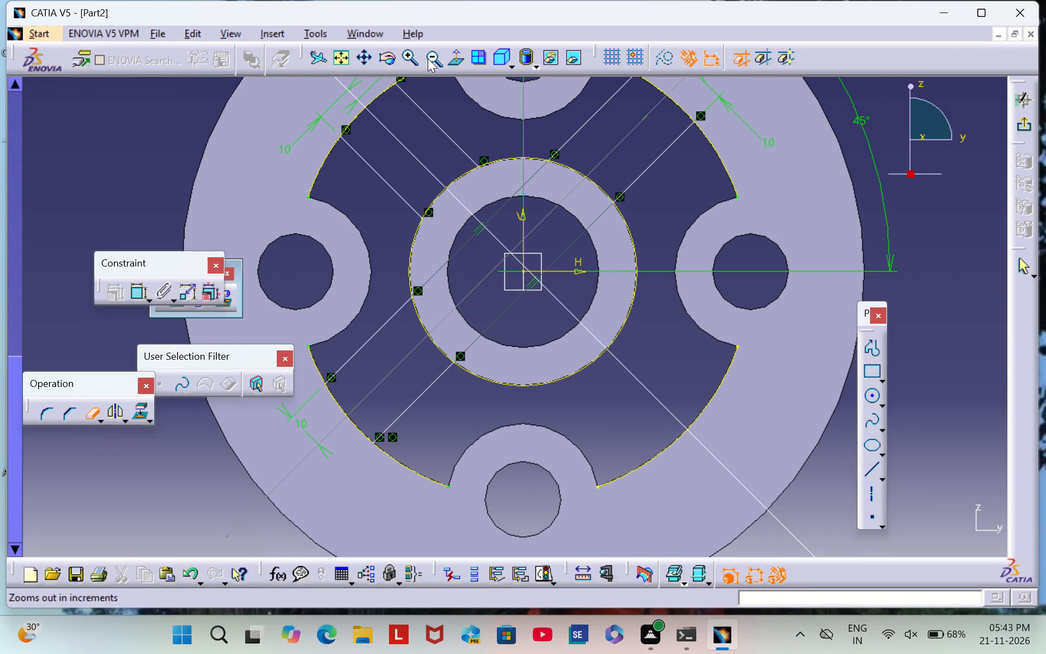
{"action": "triple_click", "coordinate": [428, 57]}
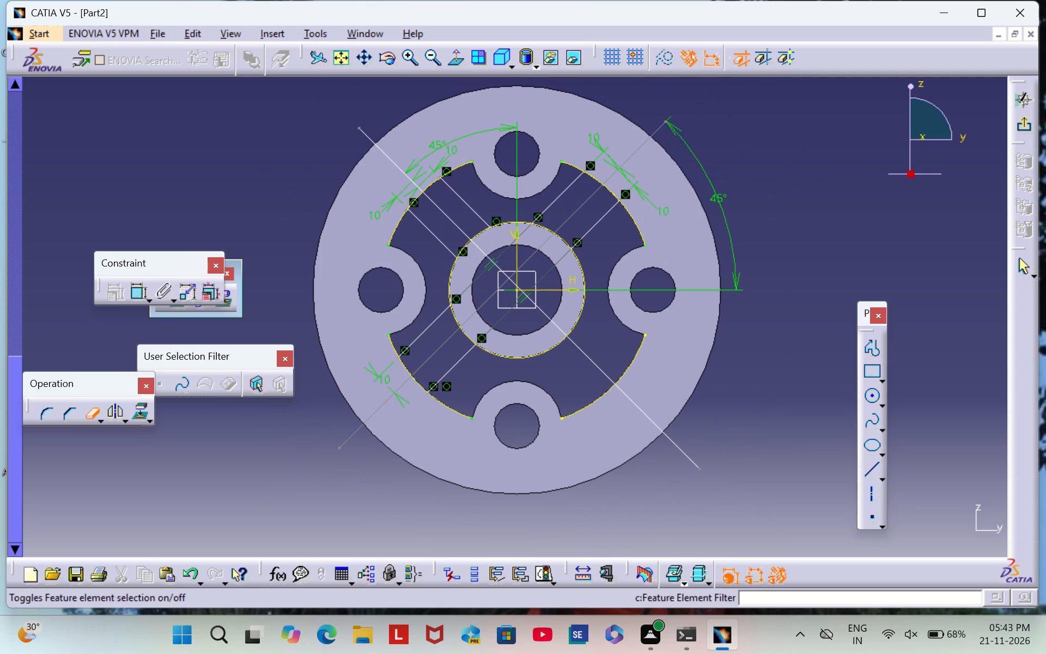
{"action": "left_click", "coordinate": [98, 415]}
{"action": "left_click", "coordinate": [88, 412]}
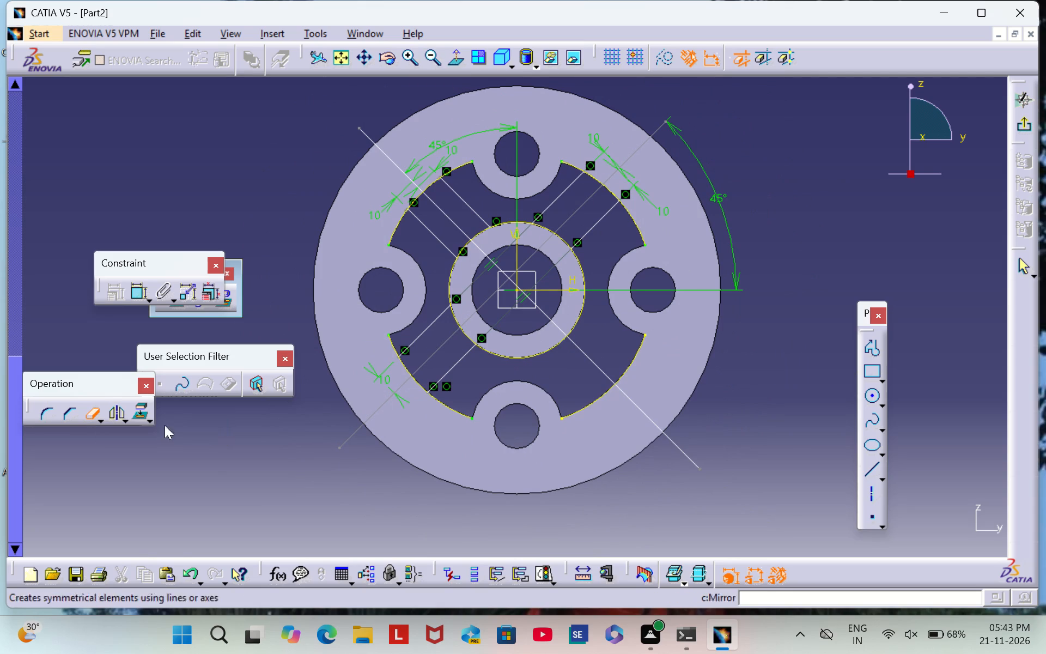
{"action": "left_click", "coordinate": [867, 468]}
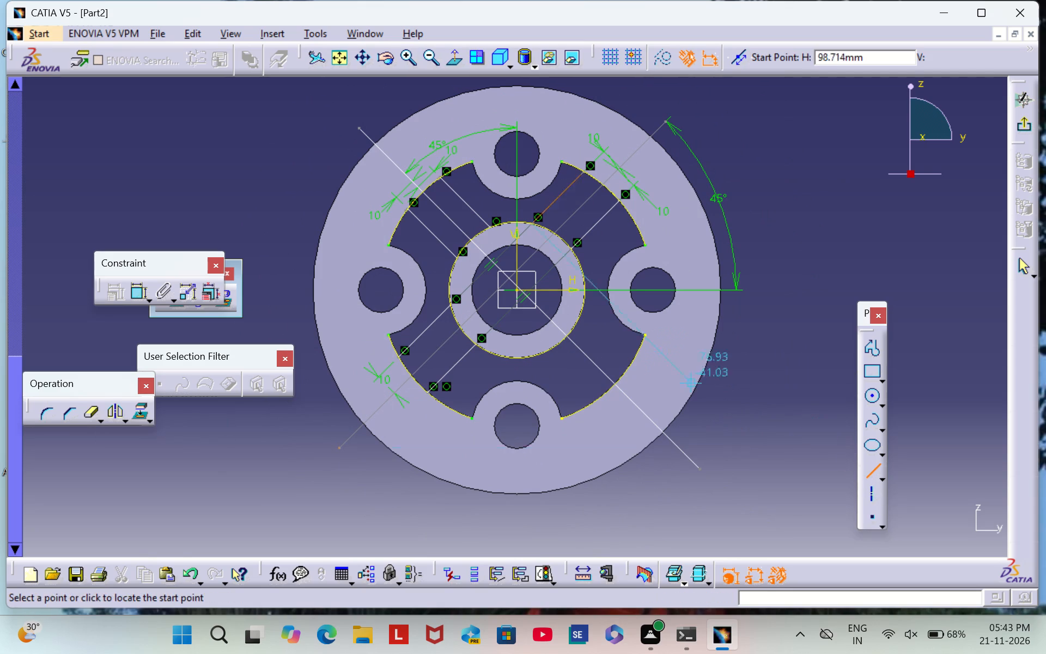
{"action": "left_click", "coordinate": [550, 346]}
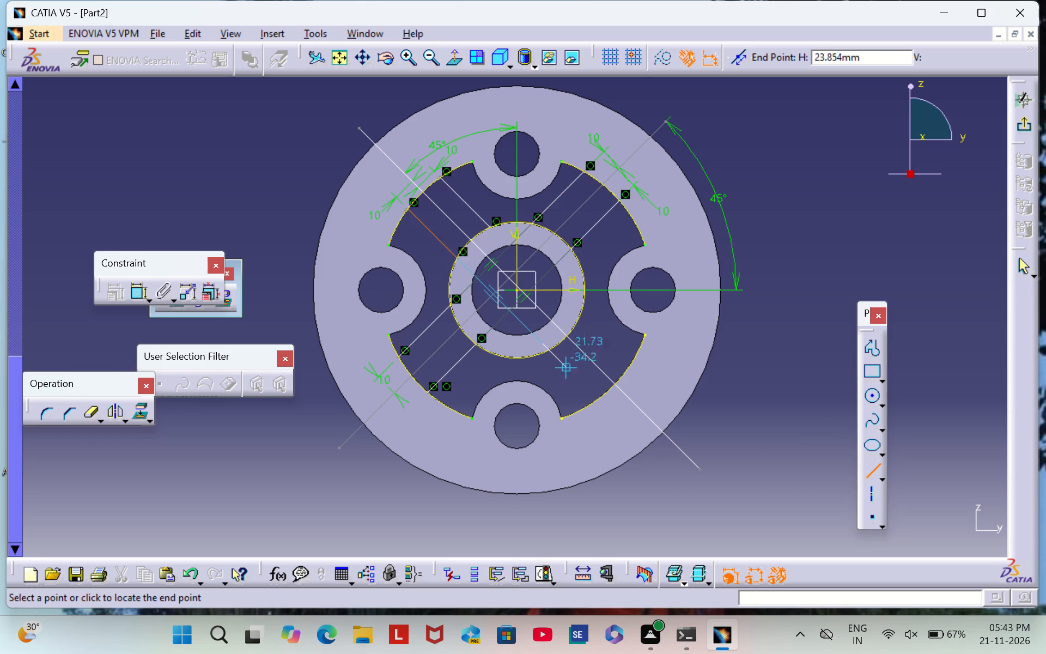
{"action": "left_click", "coordinate": [610, 411]}
{"action": "left_click", "coordinate": [753, 454]}
{"action": "left_click", "coordinate": [873, 470]}
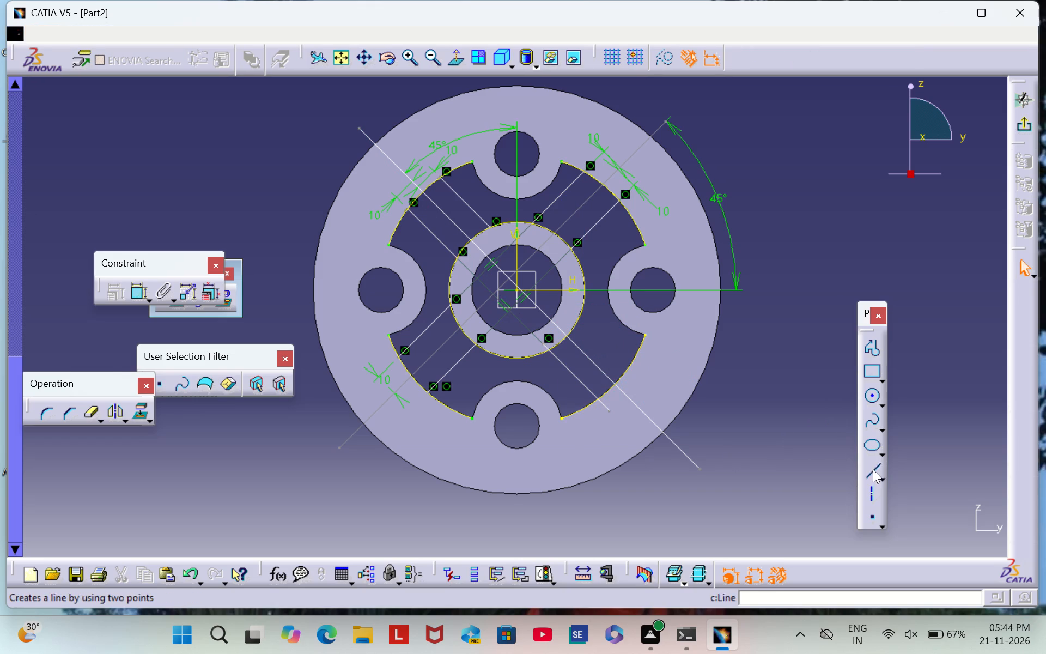
{"action": "left_click", "coordinate": [566, 318]}
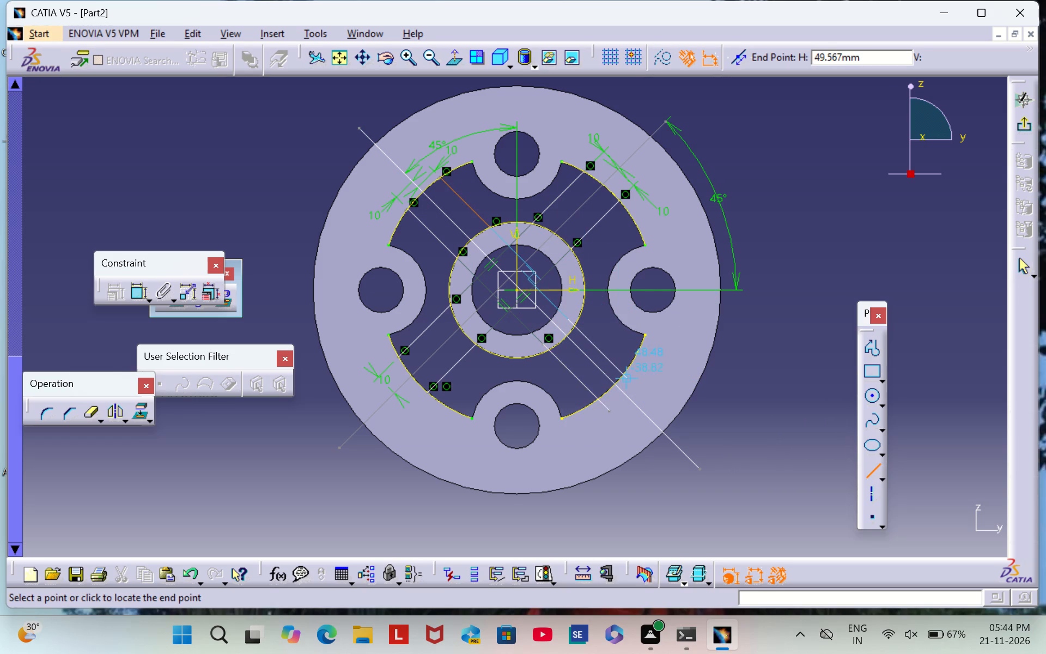
{"action": "left_click", "coordinate": [636, 385]}
{"action": "left_click", "coordinate": [774, 427]}
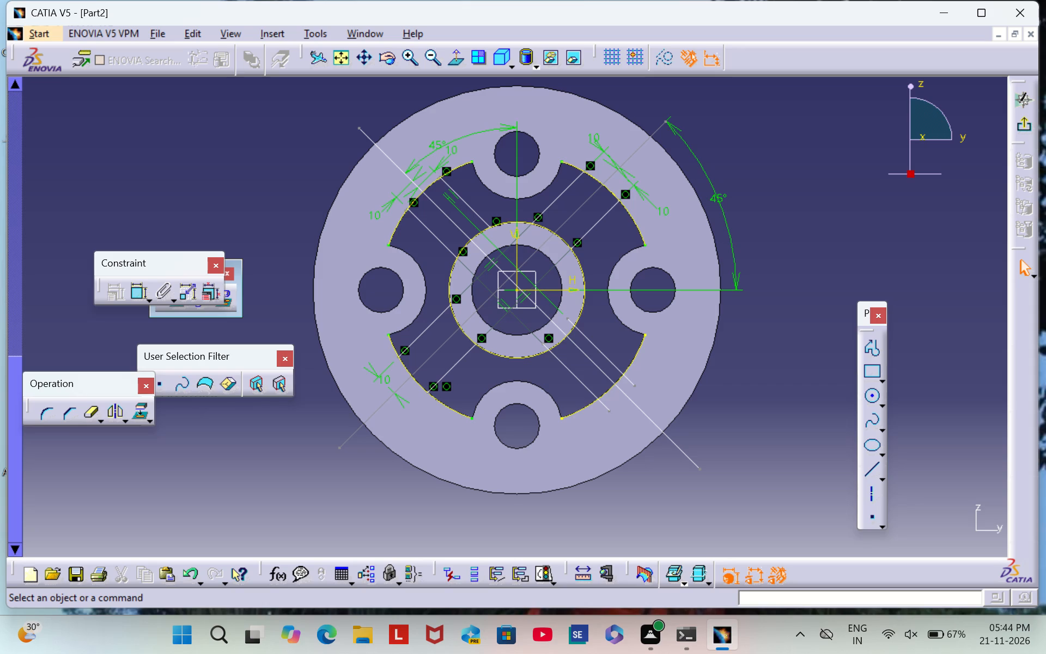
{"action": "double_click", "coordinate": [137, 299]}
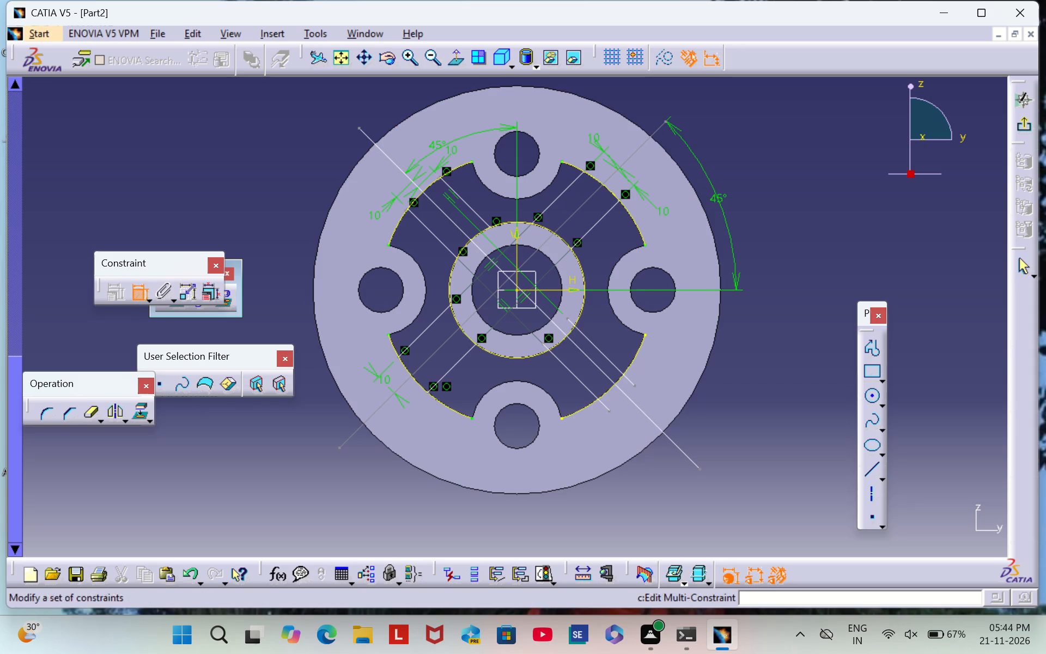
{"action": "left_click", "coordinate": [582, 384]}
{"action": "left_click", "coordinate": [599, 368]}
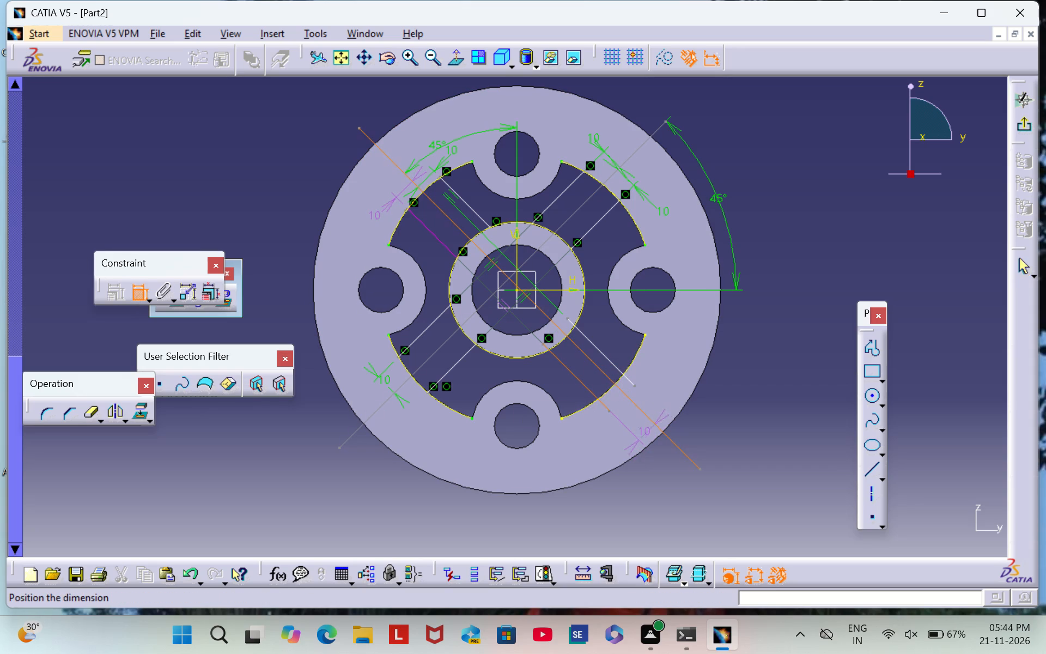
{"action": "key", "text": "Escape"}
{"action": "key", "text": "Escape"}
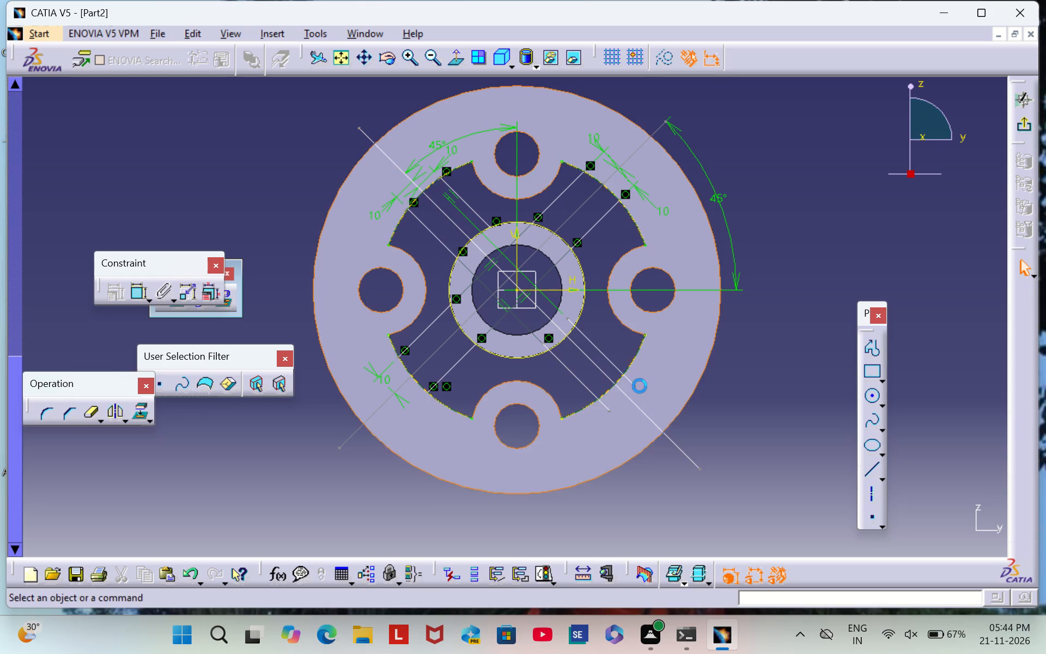
Set the offset between the diagonal axis and the lower-right rib line nearer the right bolt hole to 10 mm.
{"action": "double_click", "coordinate": [135, 294]}
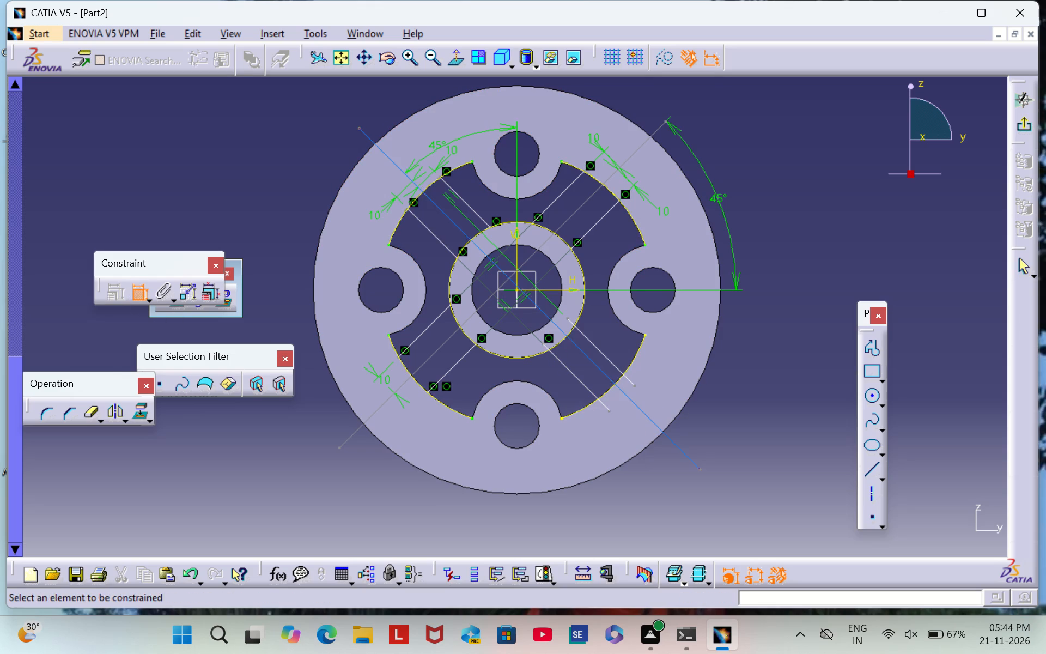
{"action": "left_click", "coordinate": [592, 343]}
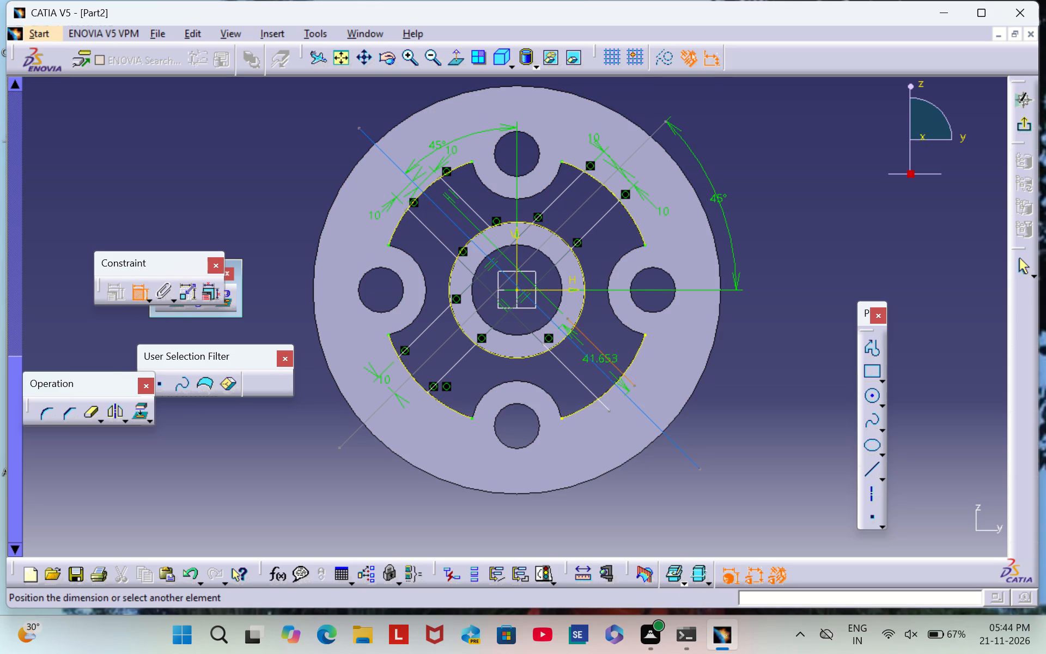
{"action": "left_click", "coordinate": [607, 376]}
{"action": "left_click", "coordinate": [671, 368]}
{"action": "double_click", "coordinate": [674, 364]}
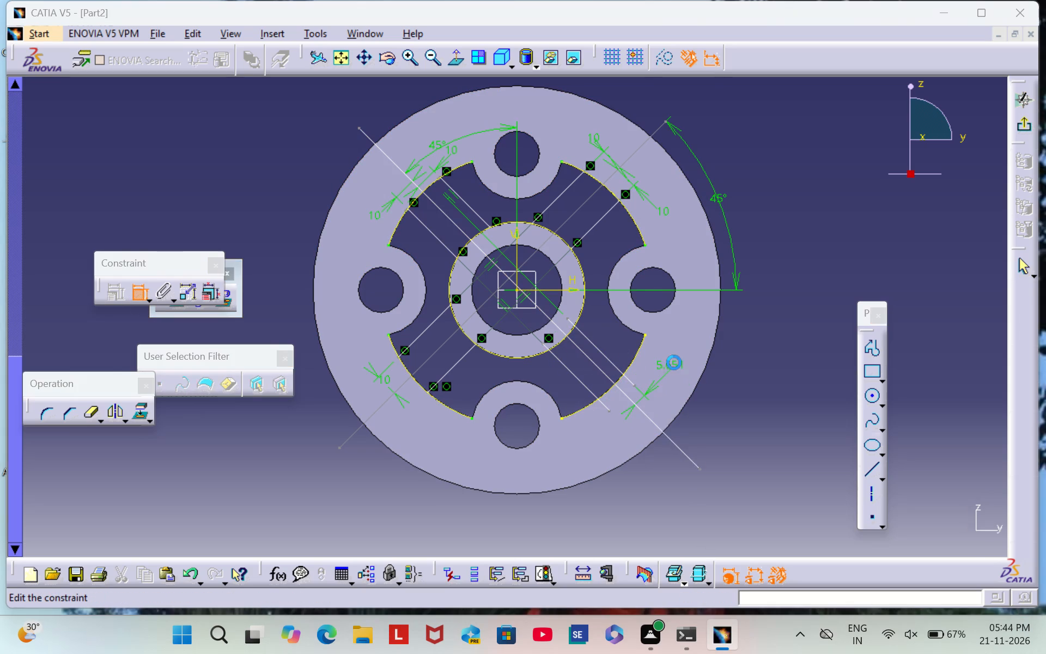
{"action": "key", "text": "BackSpace"}
{"action": "type", "text": "10"}
{"action": "key", "text": "Return"}
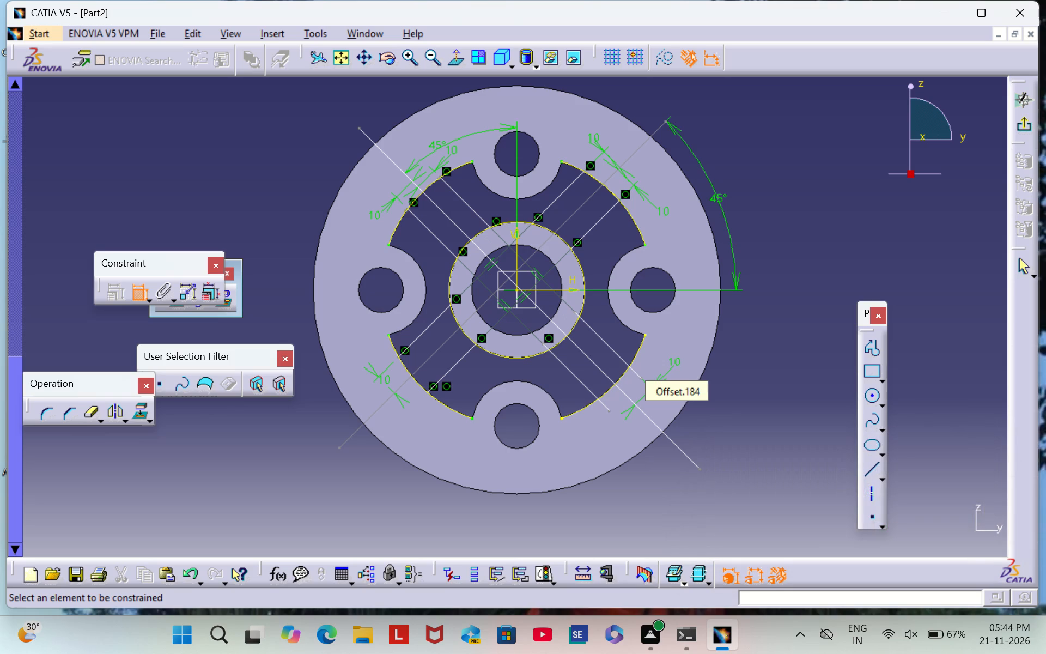
{"action": "left_click", "coordinate": [707, 396]}
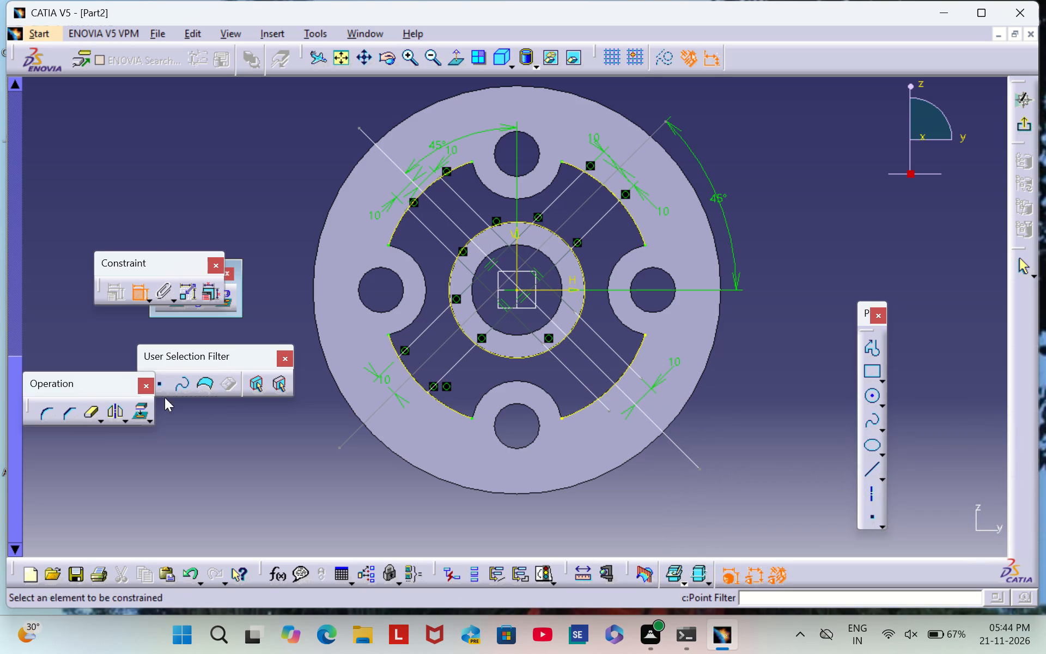
Make the inner endpoints of both lower-right rib lines coincident with the projected hub circle.
{"action": "left_click", "coordinate": [543, 344]}
{"action": "left_click", "coordinate": [542, 353]}
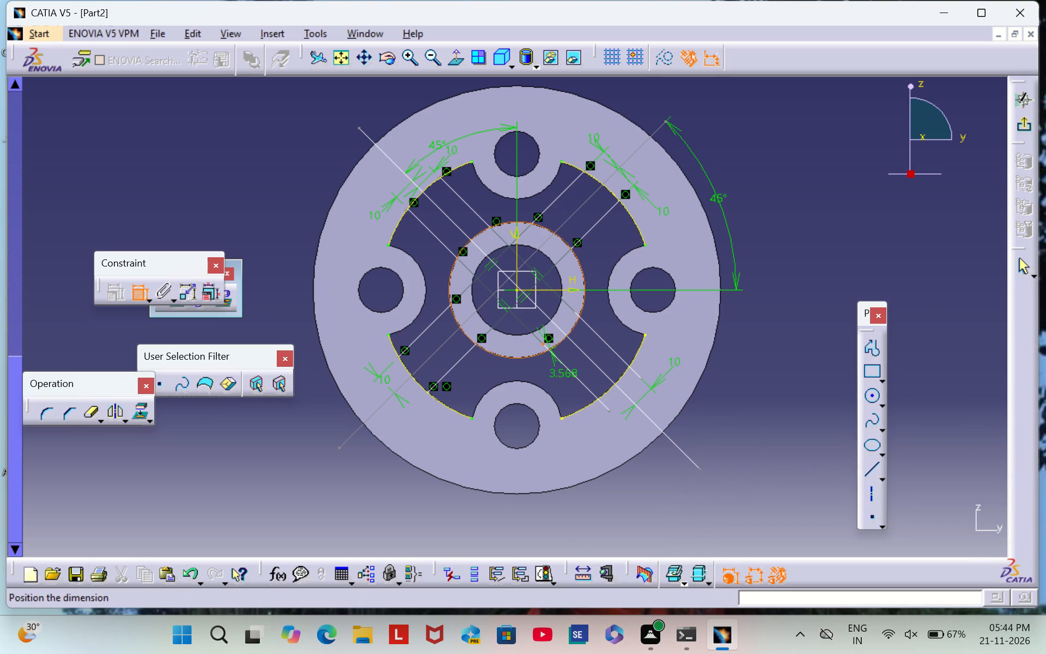
{"action": "right_click", "coordinate": [564, 377]}
{"action": "left_click", "coordinate": [647, 517]}
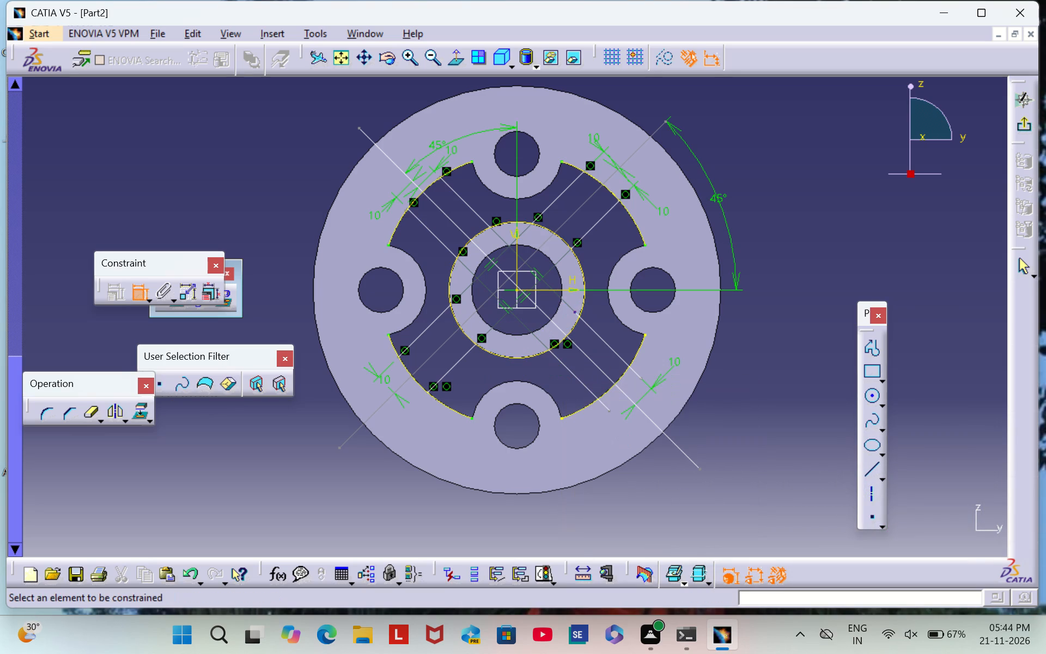
{"action": "left_click", "coordinate": [574, 312]}
{"action": "left_click", "coordinate": [583, 308]}
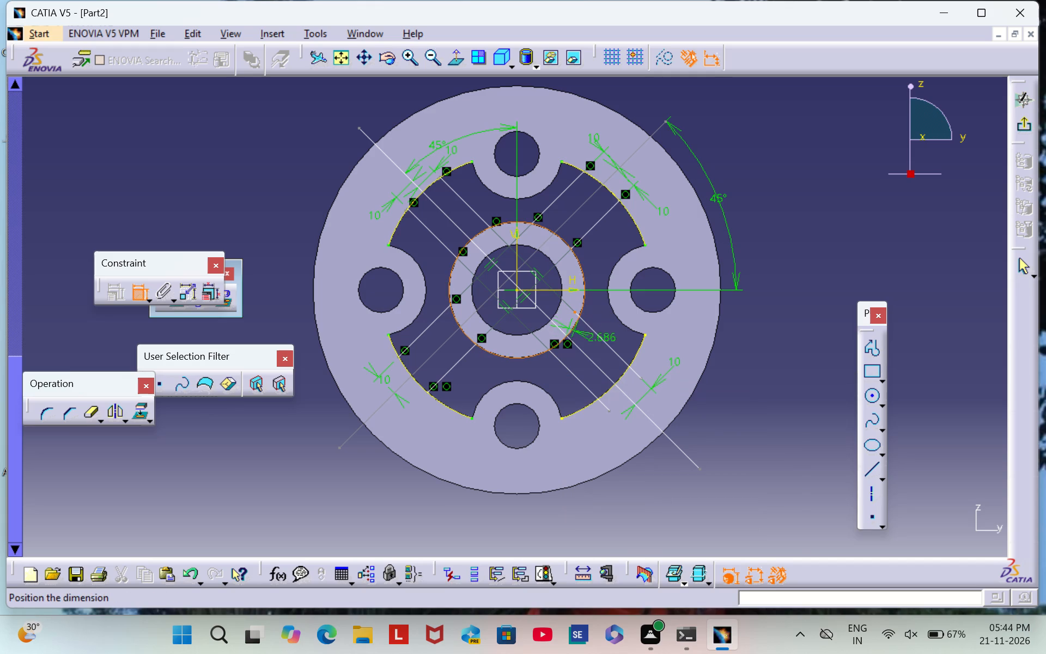
{"action": "right_click", "coordinate": [605, 344]}
{"action": "left_click", "coordinate": [675, 566]}
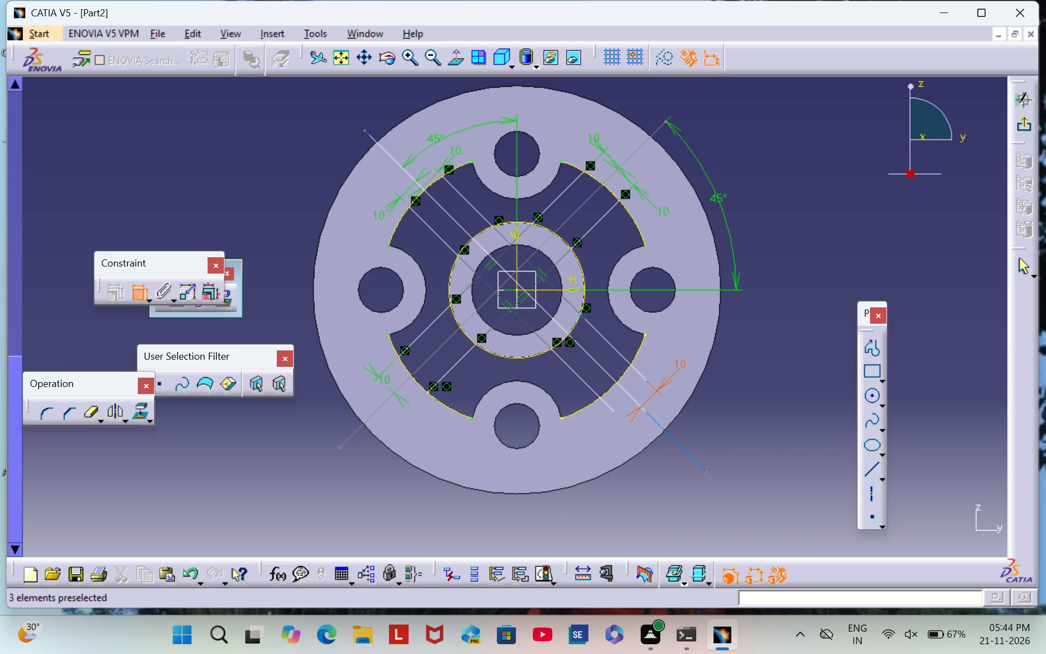
Make the outer endpoints of both lower-right rib lines coincident with the lower-right rim arc.
{"action": "left_click", "coordinate": [644, 380]}
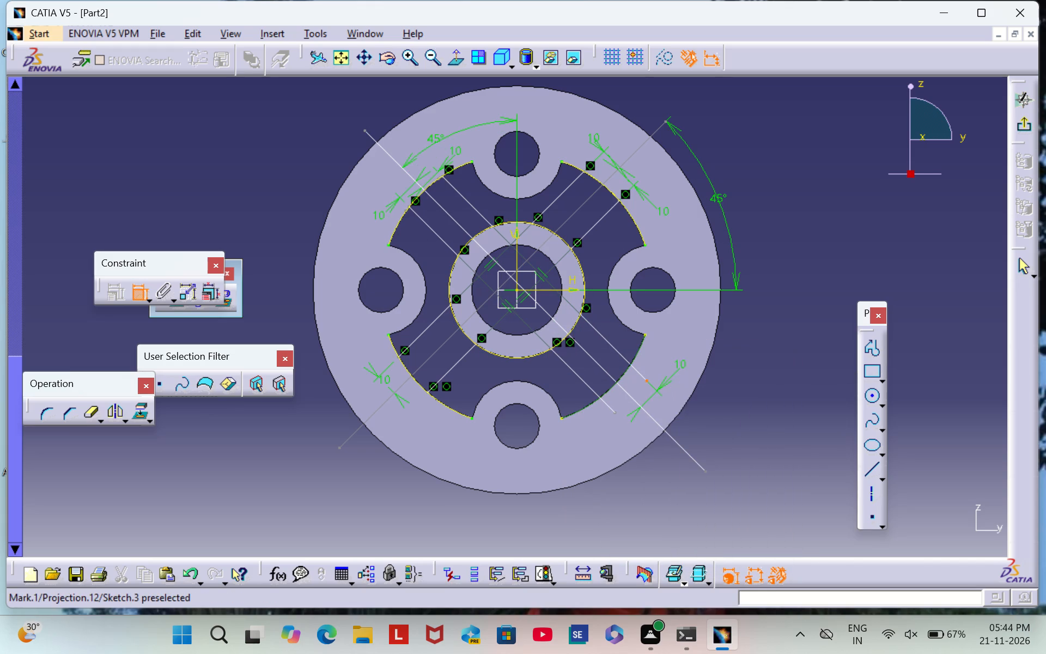
{"action": "left_click", "coordinate": [631, 358]}
{"action": "right_click", "coordinate": [673, 379]}
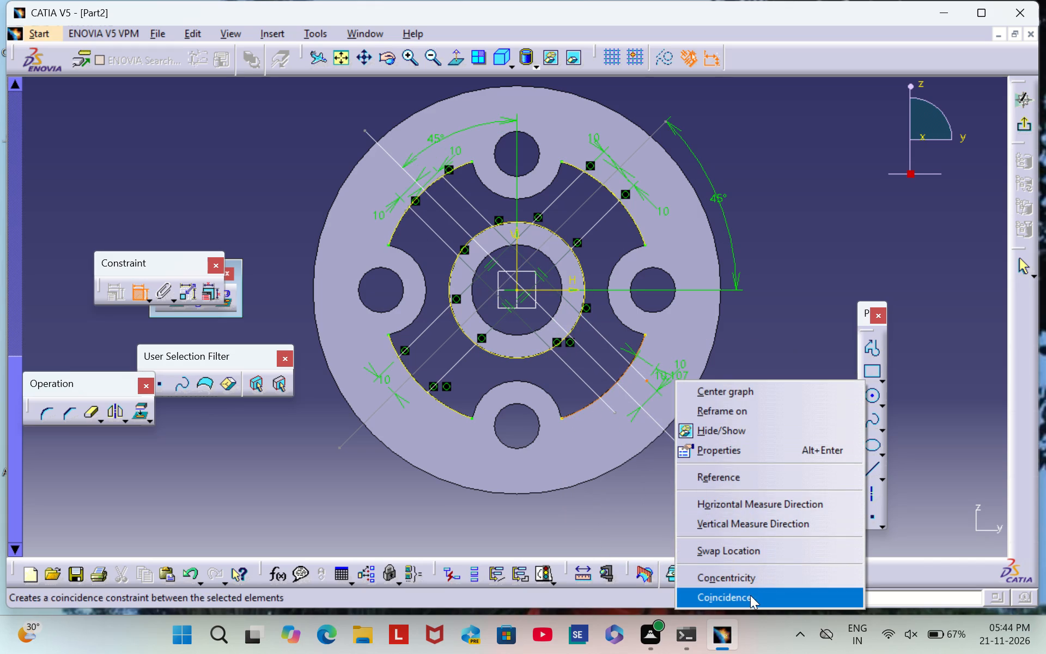
{"action": "left_click", "coordinate": [750, 595]}
{"action": "left_click", "coordinate": [610, 419]}
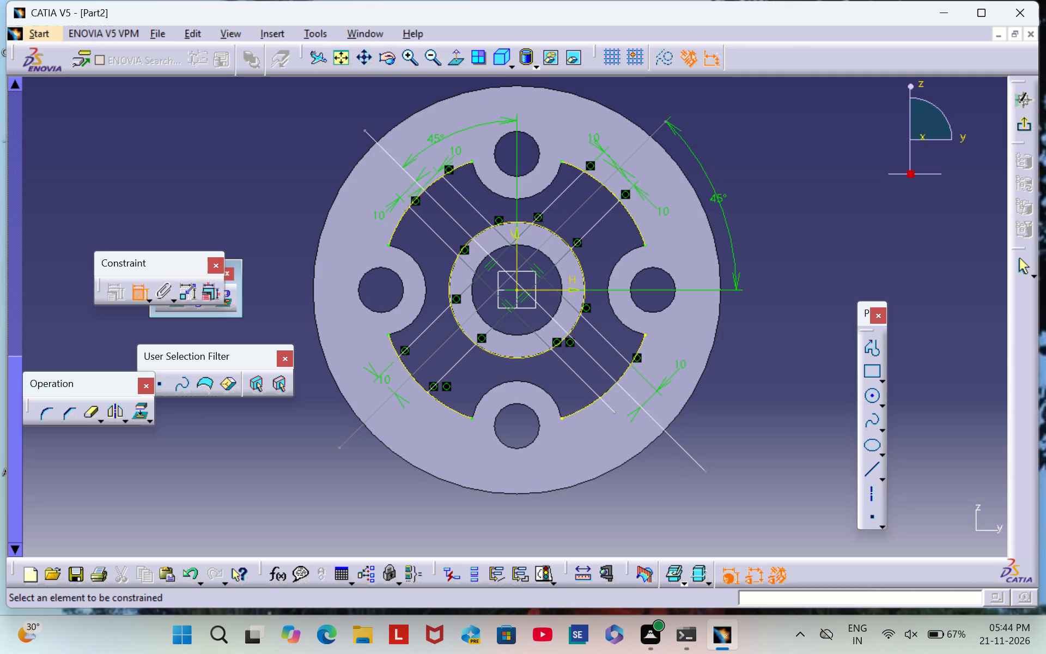
{"action": "left_click", "coordinate": [617, 413]}
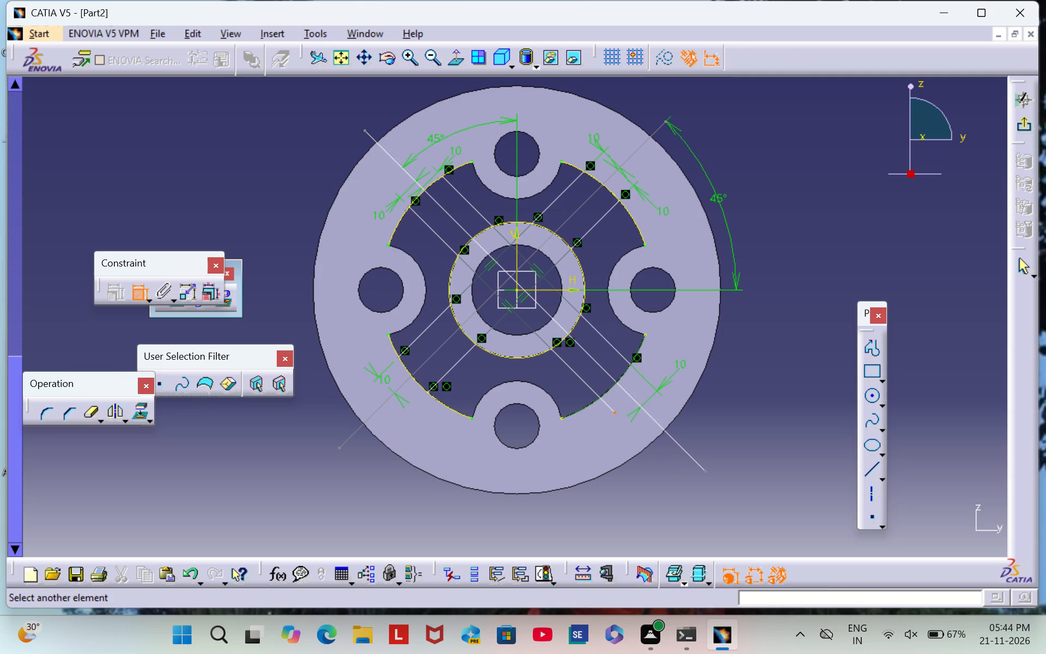
{"action": "left_click", "coordinate": [605, 393]}
{"action": "right_click", "coordinate": [681, 504]}
{"action": "left_click", "coordinate": [720, 492]}
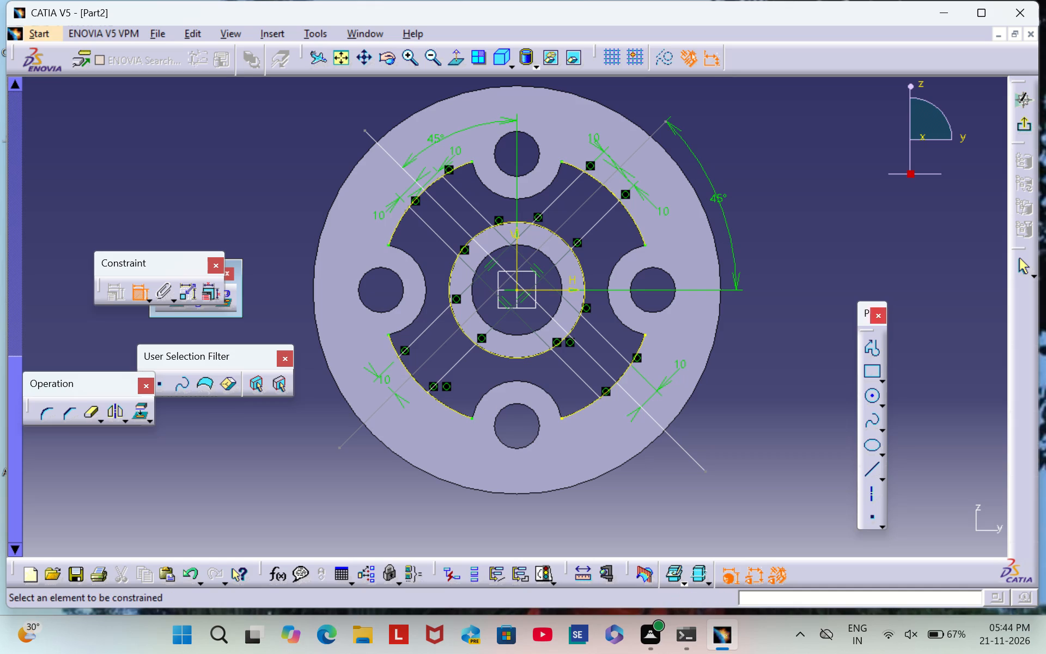
Quick Trim the lower-right rim arc on both sides of the rib, keeping only the segment between the rib lines, and exit the sketch.
{"action": "double_click", "coordinate": [88, 419]}
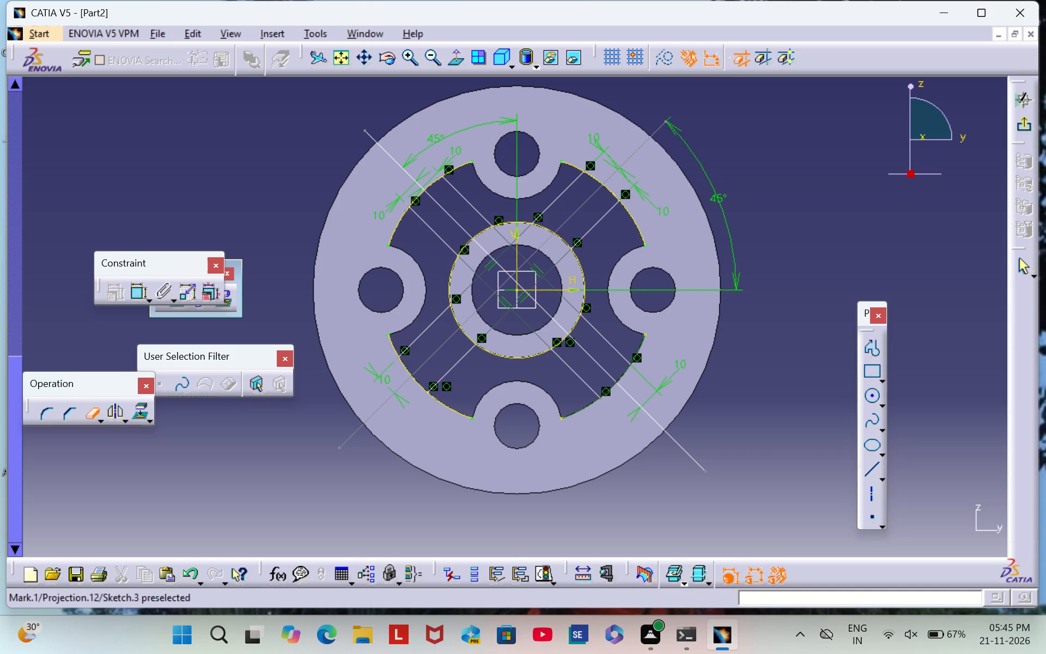
{"action": "left_click", "coordinate": [567, 415]}
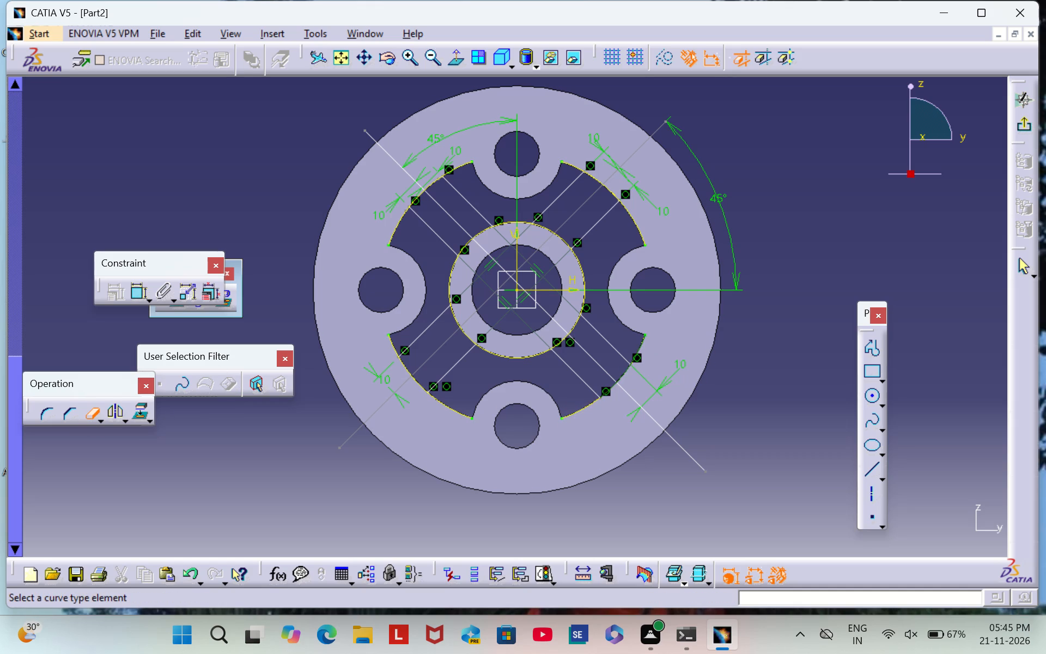
{"action": "left_click", "coordinate": [638, 346]}
{"action": "left_click", "coordinate": [1020, 124]}
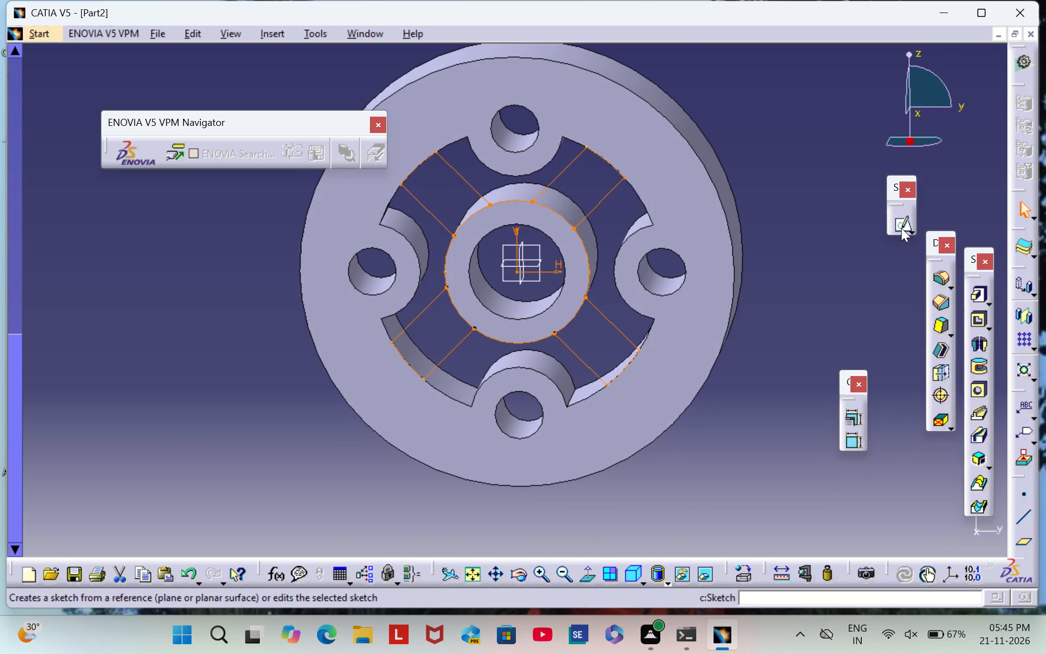
Reopen the rib sketch, Quick Trim the left hub circle segment between the upper-left and lower-left ribs, and exit the sketch.
{"action": "left_click", "coordinate": [901, 228]}
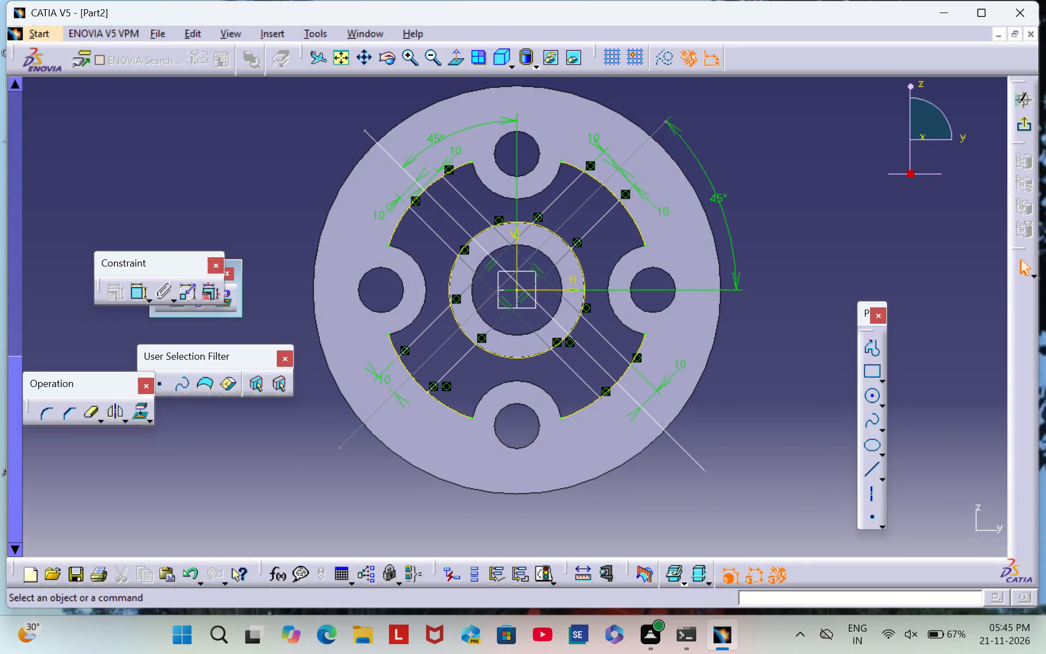
{"action": "double_click", "coordinate": [82, 419]}
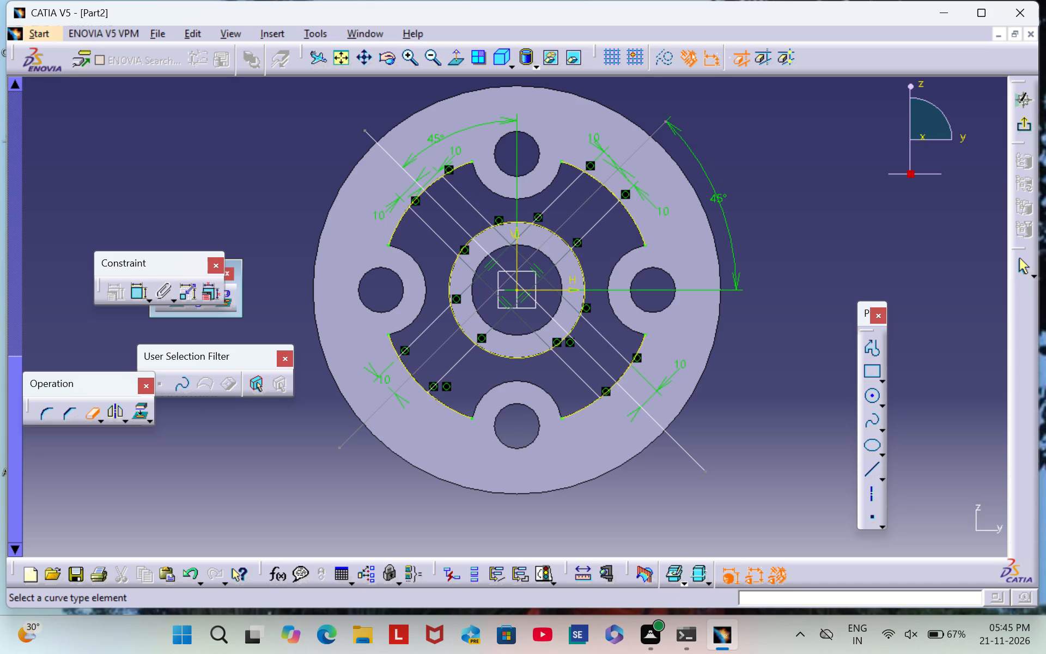
{"action": "left_click", "coordinate": [448, 281]}
{"action": "left_click", "coordinate": [1025, 125]}
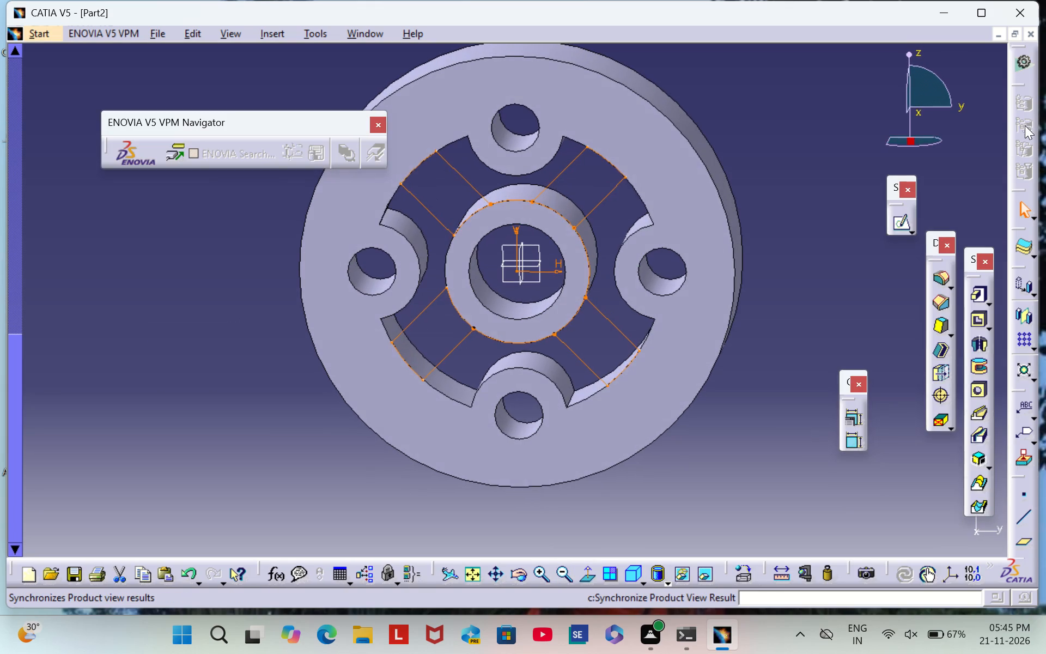
Reopen the rib sketch and Quick Trim the top hub circle segment between the upper-left and upper-right ribs.
{"action": "left_click", "coordinate": [903, 223]}
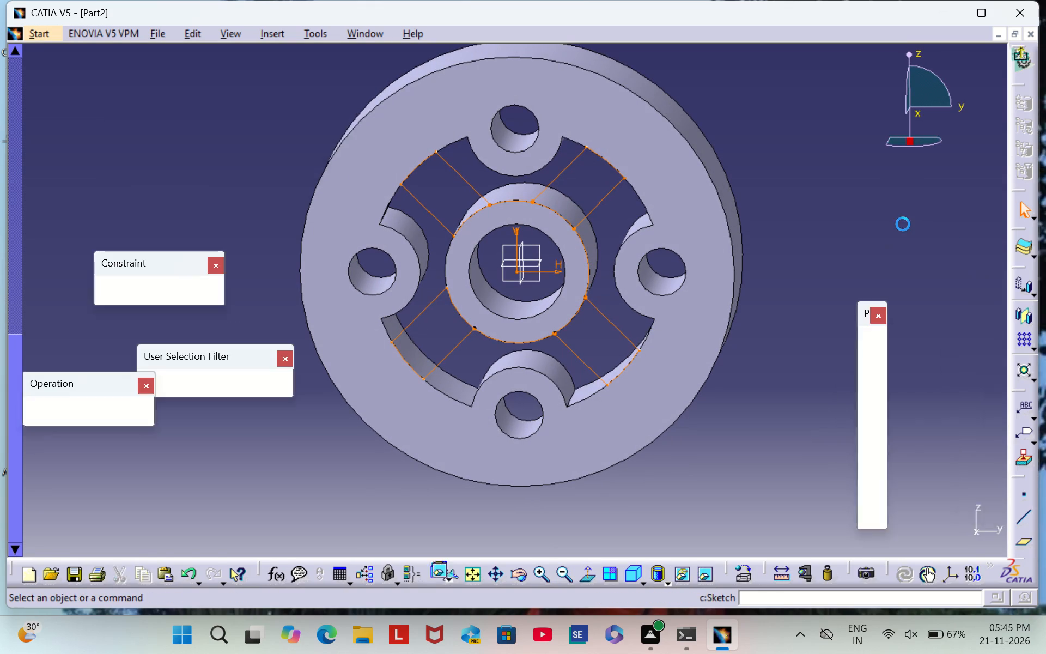
{"action": "double_click", "coordinate": [88, 414]}
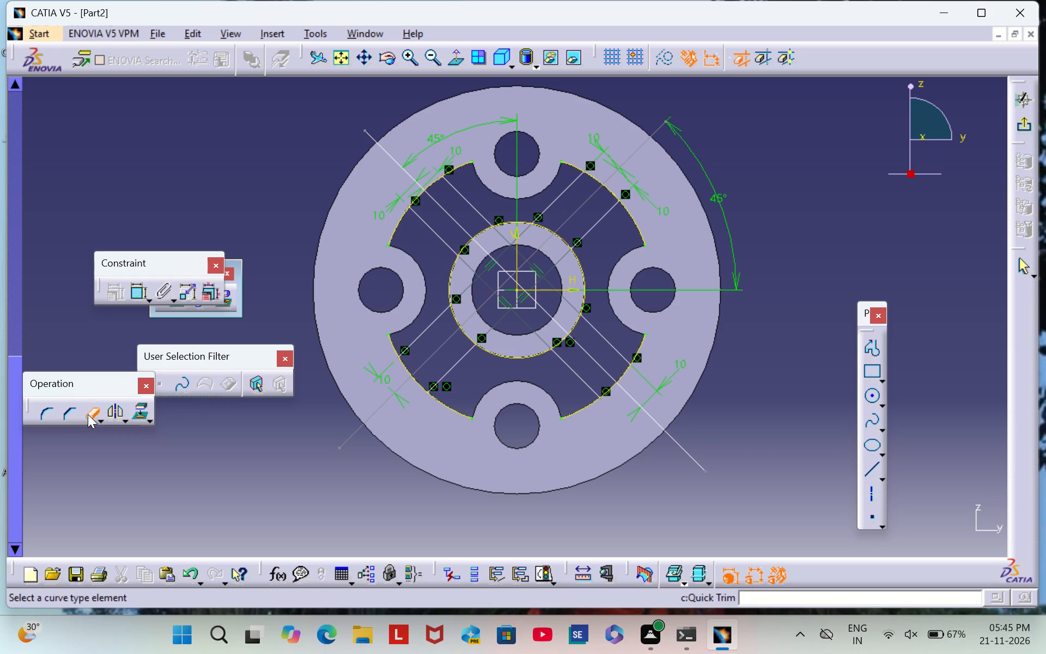
{"action": "left_click", "coordinate": [509, 222]}
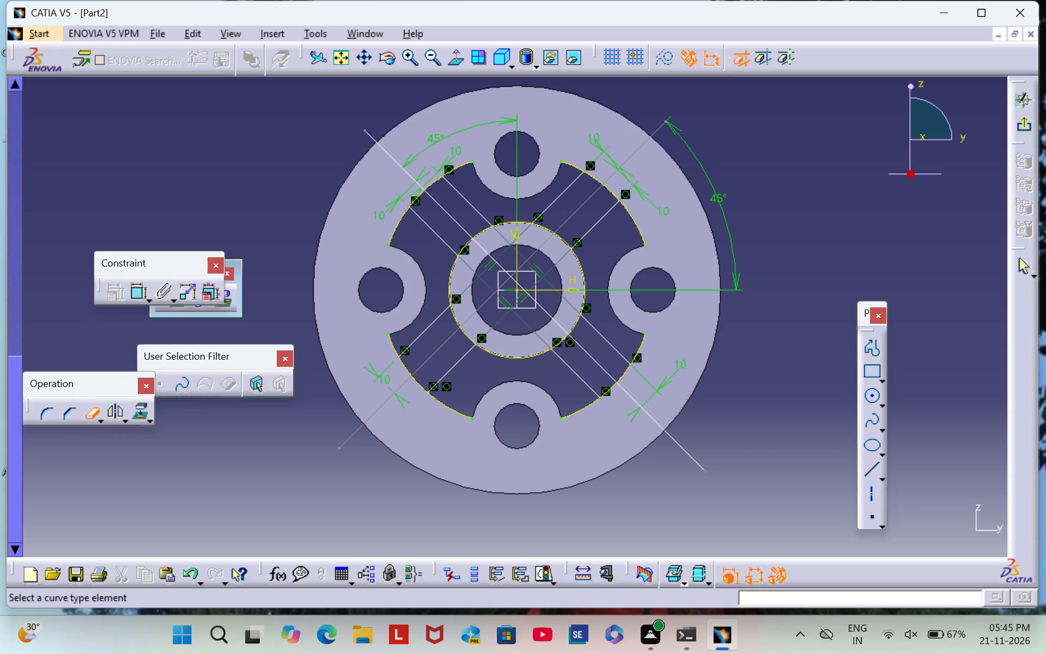
Quick Trim the right and bottom hub circle segments between the ribs and exit the sketch.
{"action": "left_click", "coordinate": [577, 262]}
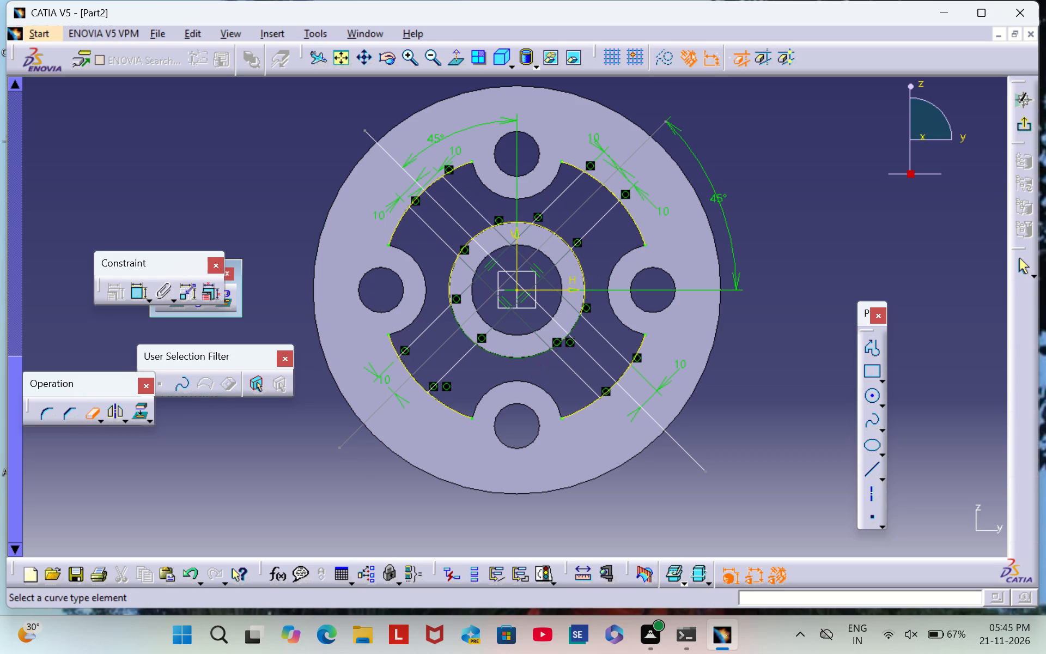
{"action": "left_click", "coordinate": [510, 356]}
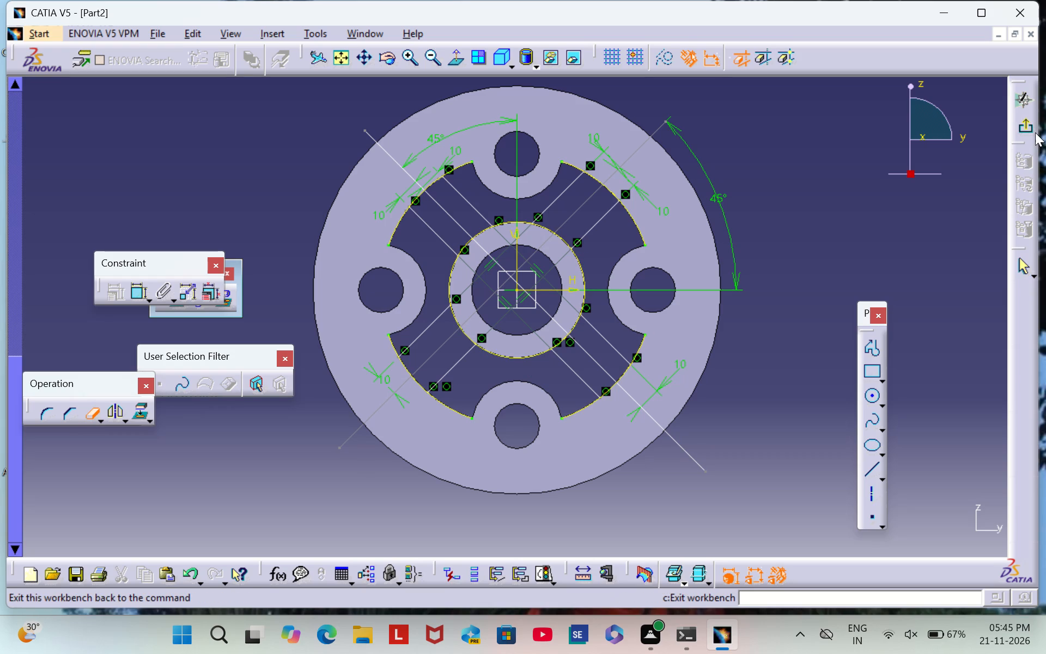
{"action": "left_click", "coordinate": [1030, 126]}
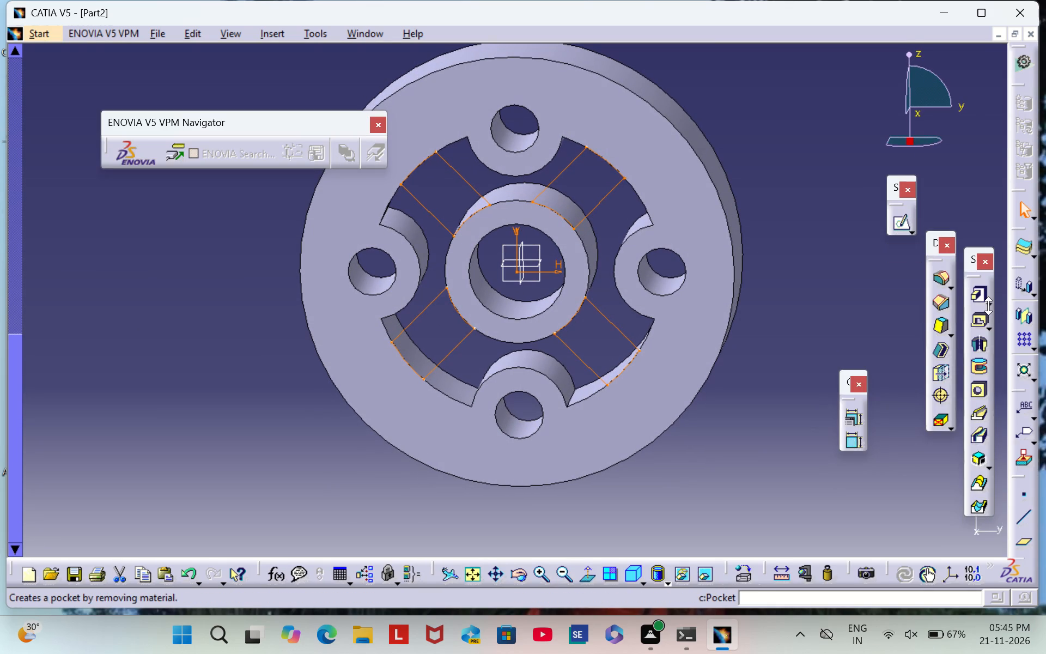
Pad the four-rib sketch by 40 mm in the reversed direction, into the flange body between hub and rim.
{"action": "left_click", "coordinate": [979, 293]}
{"action": "middle_click", "coordinate": [786, 118]}
{"action": "right_click_drag", "start_coordinate": [786, 118], "coordinate": [735, 158]}
{"action": "middle_click_drag", "start_coordinate": [786, 118], "coordinate": [735, 158]}
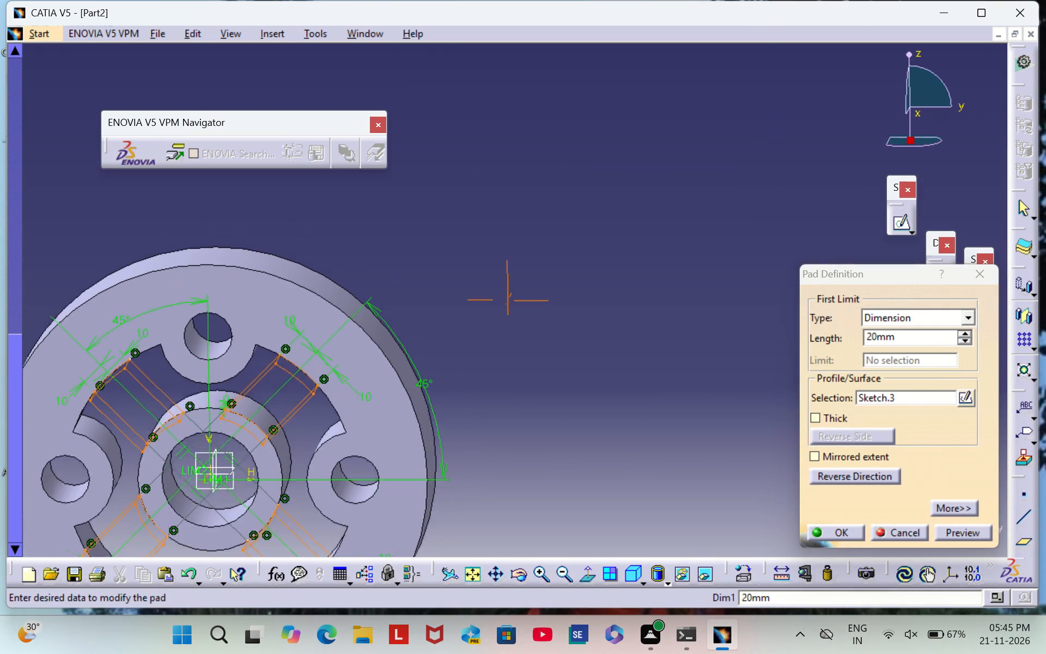
{"action": "right_click_drag", "start_coordinate": [735, 158], "coordinate": [685, 189]}
{"action": "middle_click_drag", "start_coordinate": [735, 158], "coordinate": [685, 189]}
{"action": "middle_click_drag", "start_coordinate": [509, 284], "coordinate": [749, 101]}
{"action": "scroll", "coordinate": [749, 101], "scroll_direction": "down", "scroll_amount": 2}
{"action": "middle_click_drag", "start_coordinate": [749, 101], "coordinate": [747, 102]}
{"action": "right_click_drag", "start_coordinate": [749, 101], "coordinate": [747, 102]}
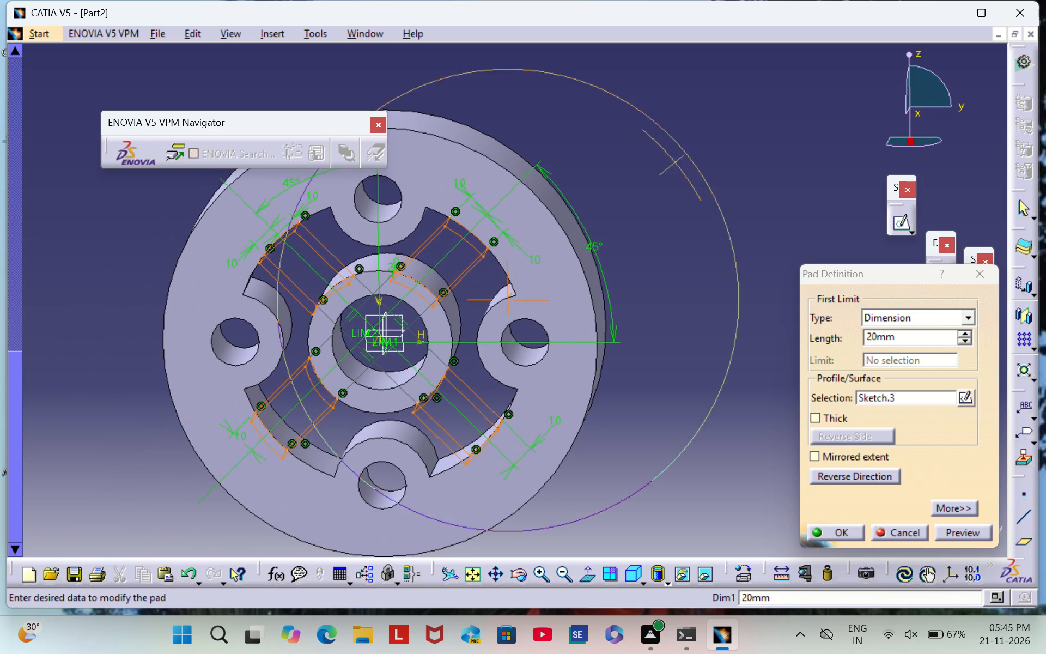
{"action": "middle_click_drag", "start_coordinate": [747, 102], "coordinate": [603, 217]}
{"action": "right_click_drag", "start_coordinate": [747, 102], "coordinate": [603, 217]}
{"action": "middle_click_drag", "start_coordinate": [602, 343], "coordinate": [462, 421]}
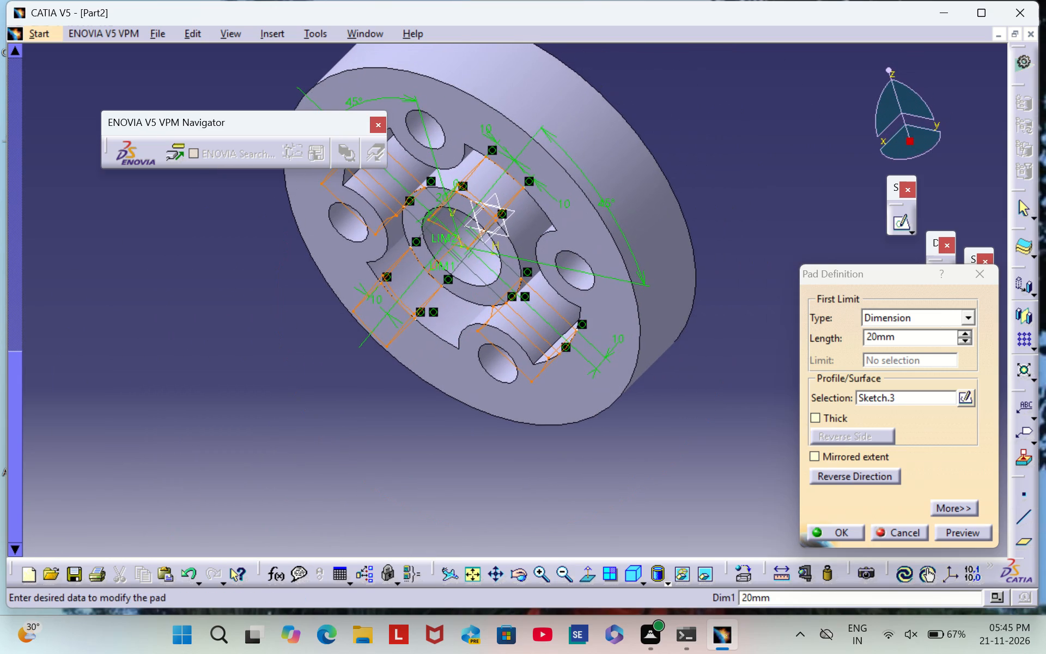
{"action": "middle_click_drag", "start_coordinate": [309, 469], "coordinate": [512, 338]}
{"action": "right_click_drag", "start_coordinate": [315, 470], "coordinate": [512, 338]}
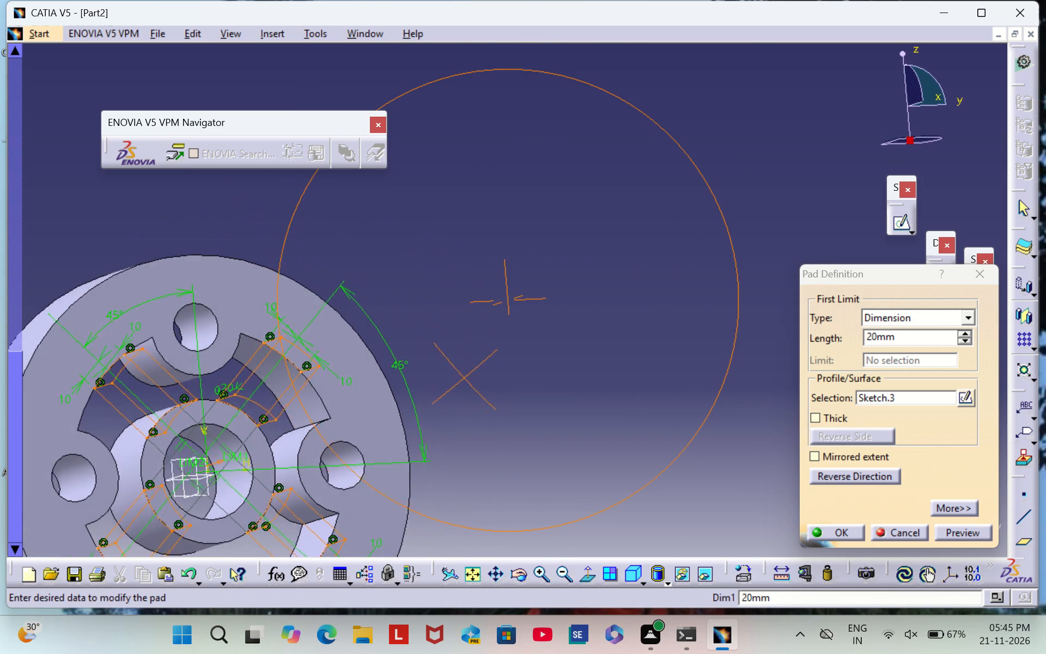
{"action": "right_click_drag", "start_coordinate": [512, 338], "coordinate": [521, 334]}
{"action": "middle_click_drag", "start_coordinate": [512, 338], "coordinate": [521, 334]}
{"action": "middle_click_drag", "start_coordinate": [443, 374], "coordinate": [580, 257]}
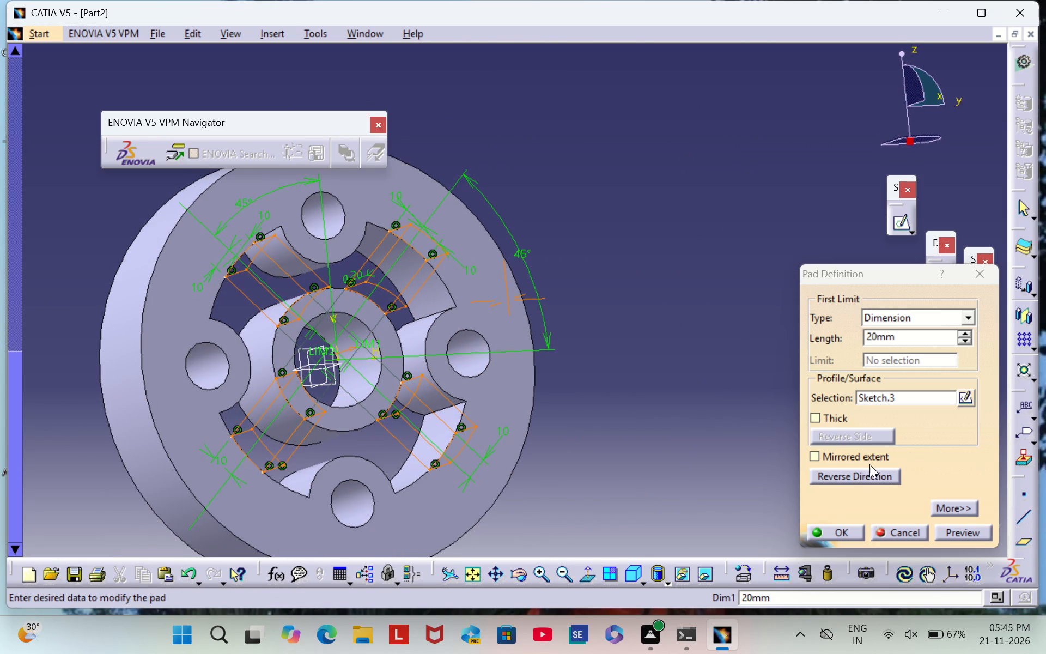
{"action": "left_click", "coordinate": [861, 477]}
{"action": "left_click", "coordinate": [909, 336]}
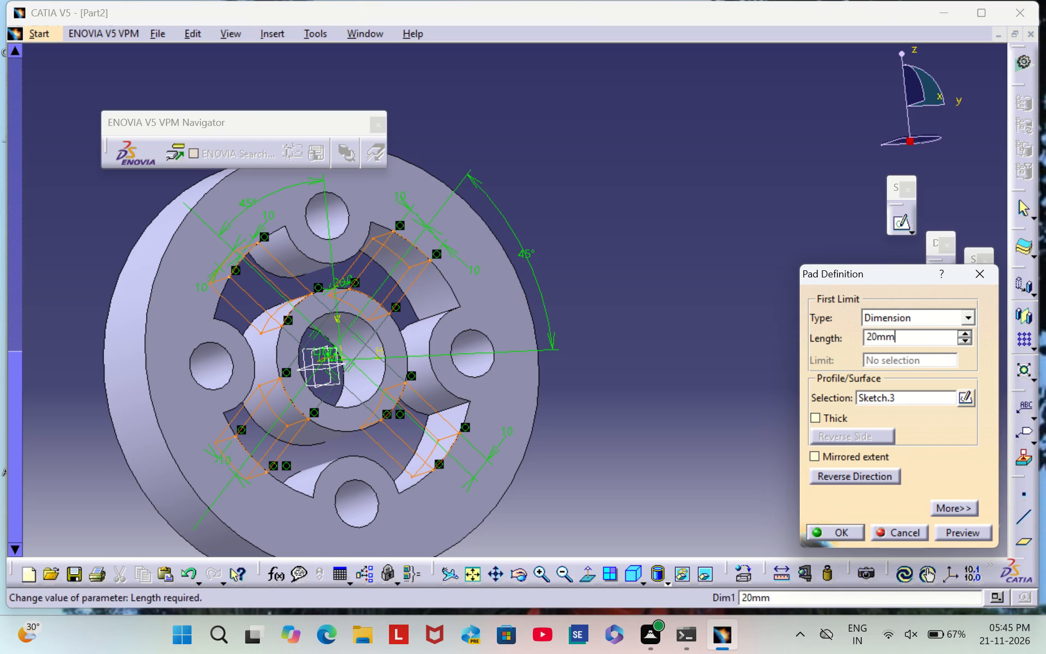
{"action": "key", "text": "BackSpace"}
{"action": "key", "text": "BackSpace"}
{"action": "key", "text": "BackSpace"}
{"action": "key", "text": "BackSpace"}
{"action": "key", "text": "BackSpace"}
{"action": "key", "text": "BackSpace"}
{"action": "key", "text": "BackSpace"}
{"action": "key", "text": "BackSpace"}
{"action": "key", "text": "BackSpace"}
{"action": "key", "text": "BackSpace"}
{"action": "key", "text": "BackSpace"}
{"action": "type", "text": "40"}
{"action": "key", "text": "Return"}
{"action": "left_click", "coordinate": [795, 280]}
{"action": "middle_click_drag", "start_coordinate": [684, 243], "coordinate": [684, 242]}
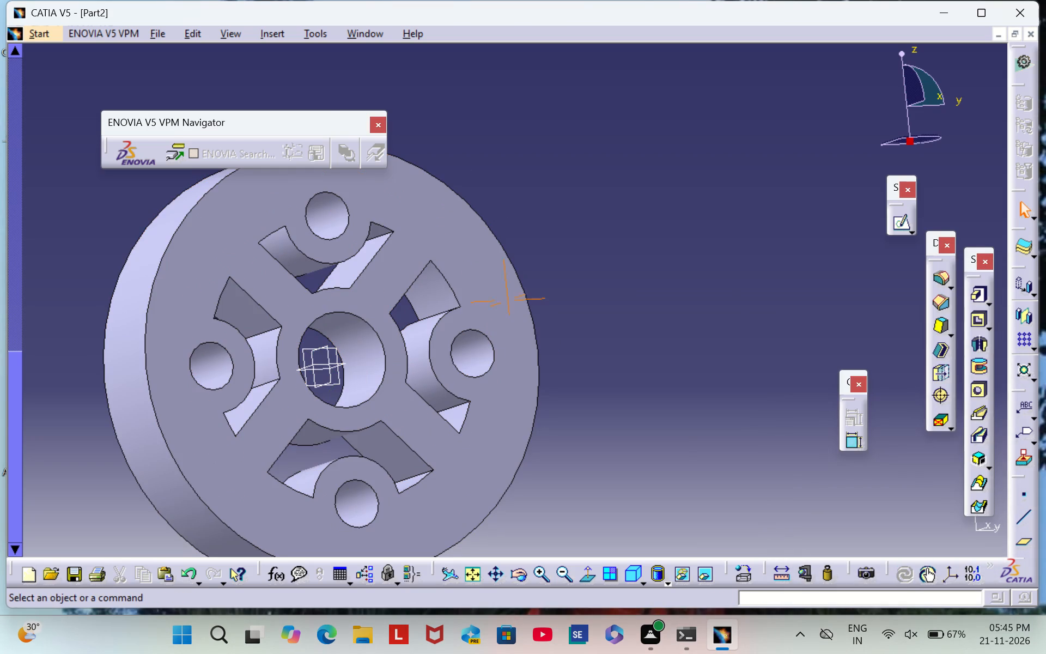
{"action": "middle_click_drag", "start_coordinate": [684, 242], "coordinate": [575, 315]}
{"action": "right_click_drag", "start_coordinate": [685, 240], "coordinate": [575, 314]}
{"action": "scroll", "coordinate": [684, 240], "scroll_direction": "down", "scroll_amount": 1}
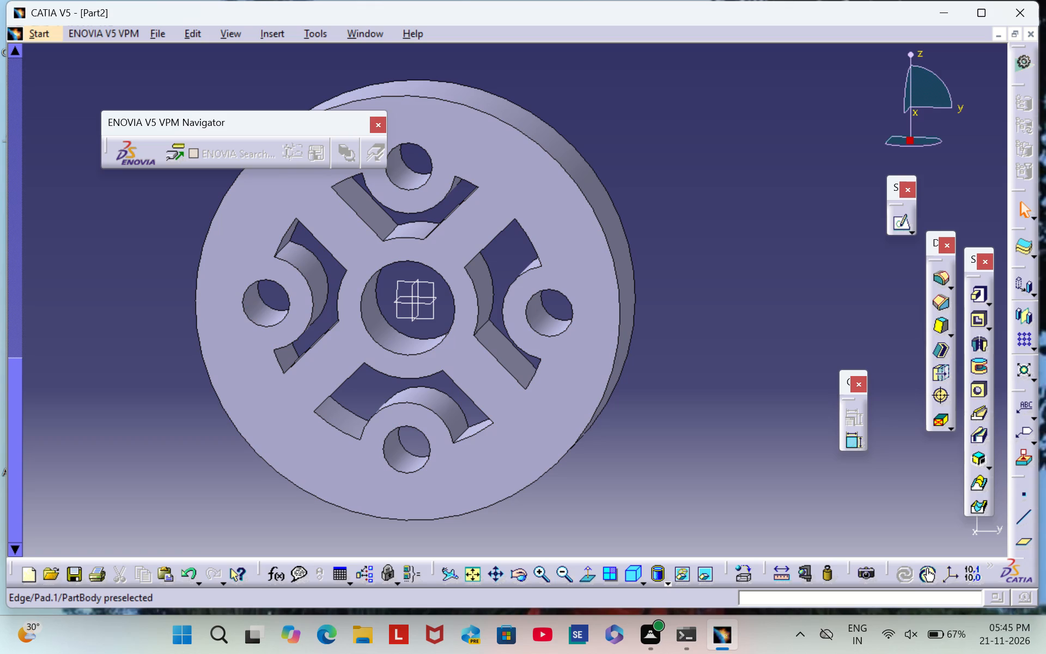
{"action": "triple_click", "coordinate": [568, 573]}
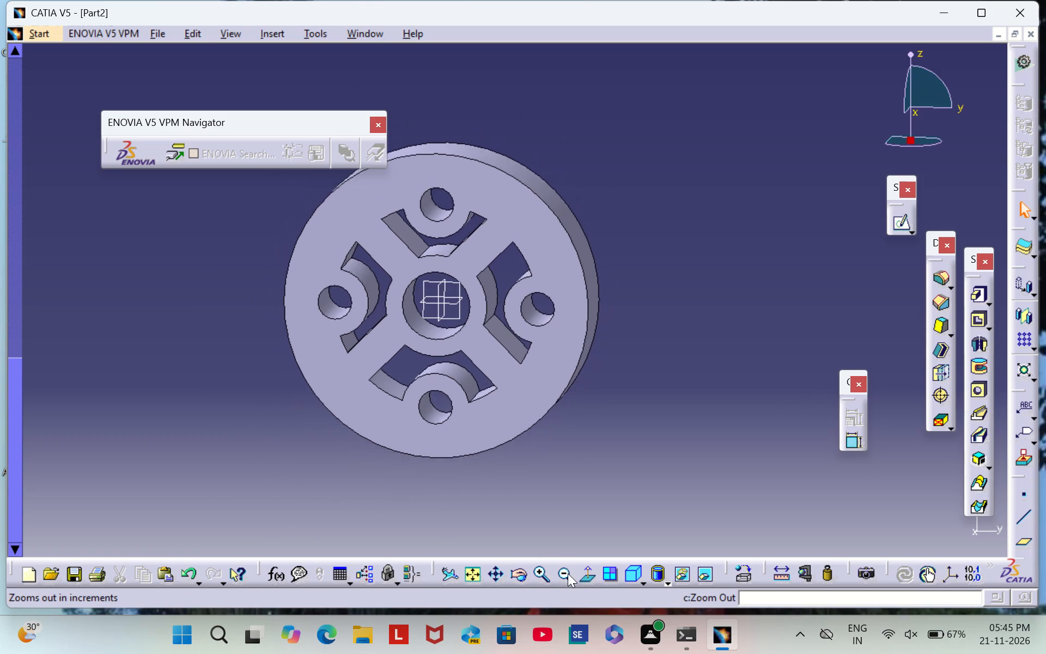
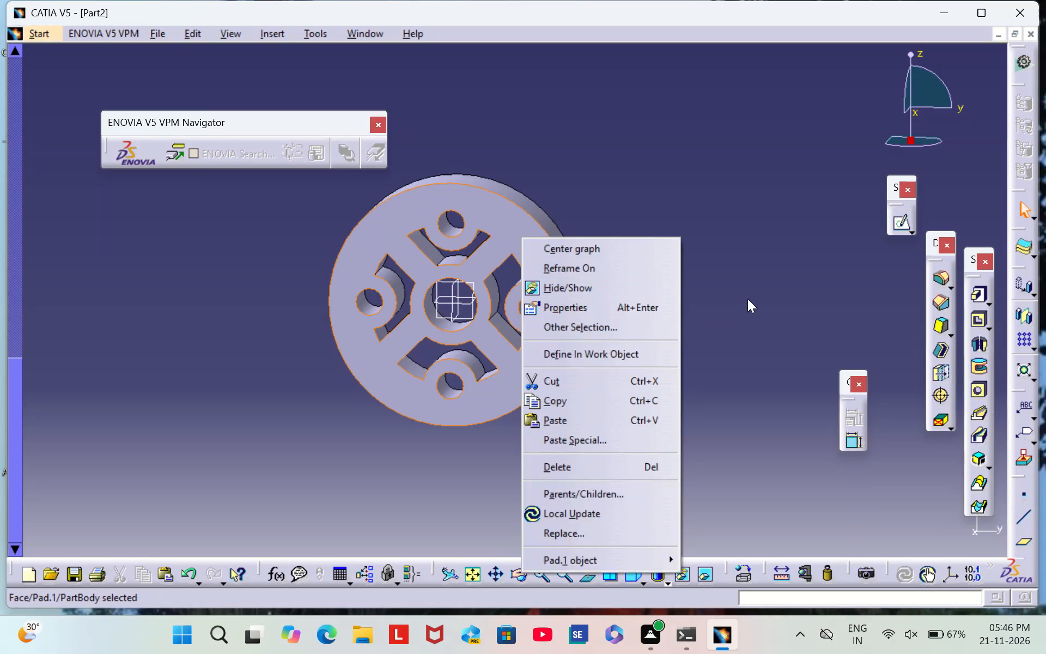
Apply a 2 mm edge fillet to both flat end faces of the flange, including hub, rib and hole edges.
{"action": "left_click", "coordinate": [747, 299]}
{"action": "left_click", "coordinate": [759, 225]}
{"action": "left_click", "coordinate": [937, 281]}
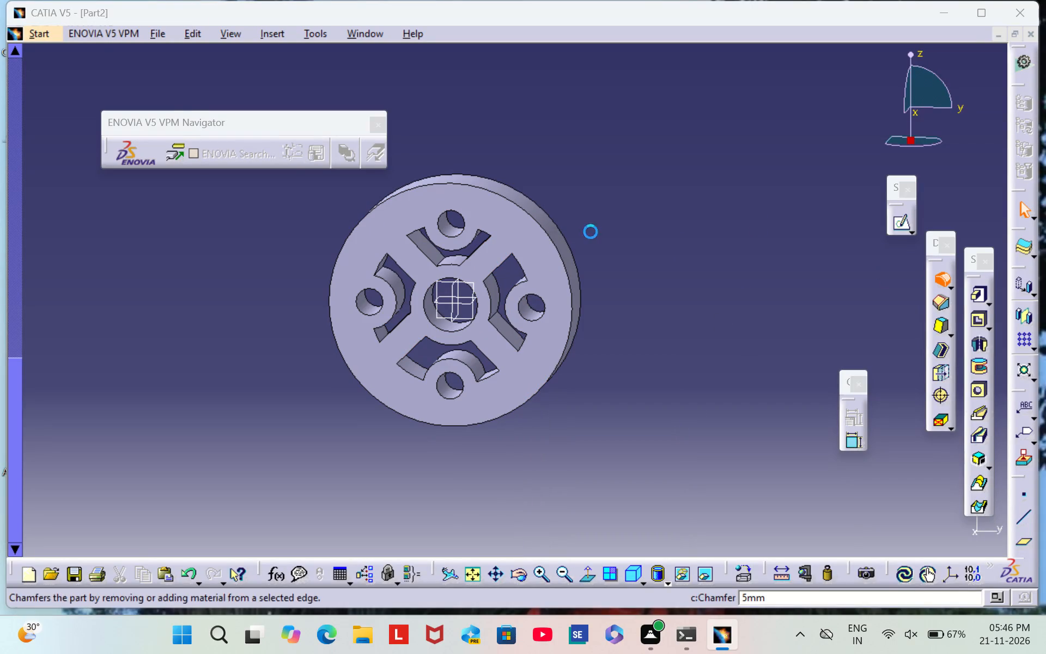
{"action": "left_click", "coordinate": [532, 232]}
{"action": "middle_click_drag", "start_coordinate": [690, 180], "coordinate": [421, 350]}
{"action": "right_click_drag", "start_coordinate": [690, 179], "coordinate": [421, 350]}
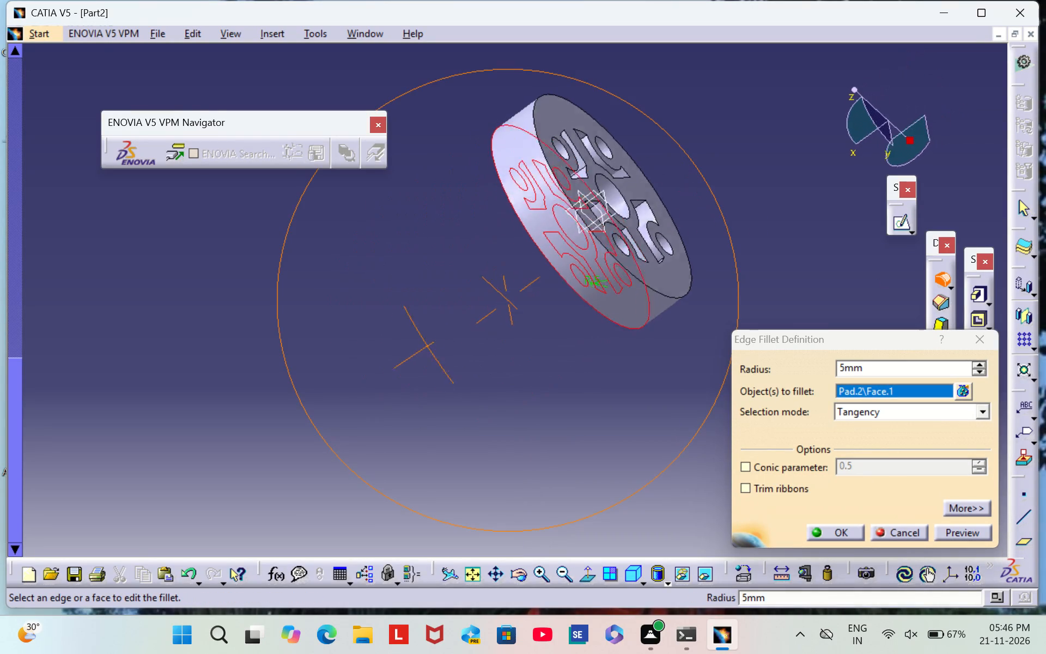
{"action": "middle_click_drag", "start_coordinate": [421, 350], "coordinate": [417, 354]}
{"action": "right_click_drag", "start_coordinate": [421, 350], "coordinate": [416, 354]}
{"action": "left_click", "coordinate": [568, 109]}
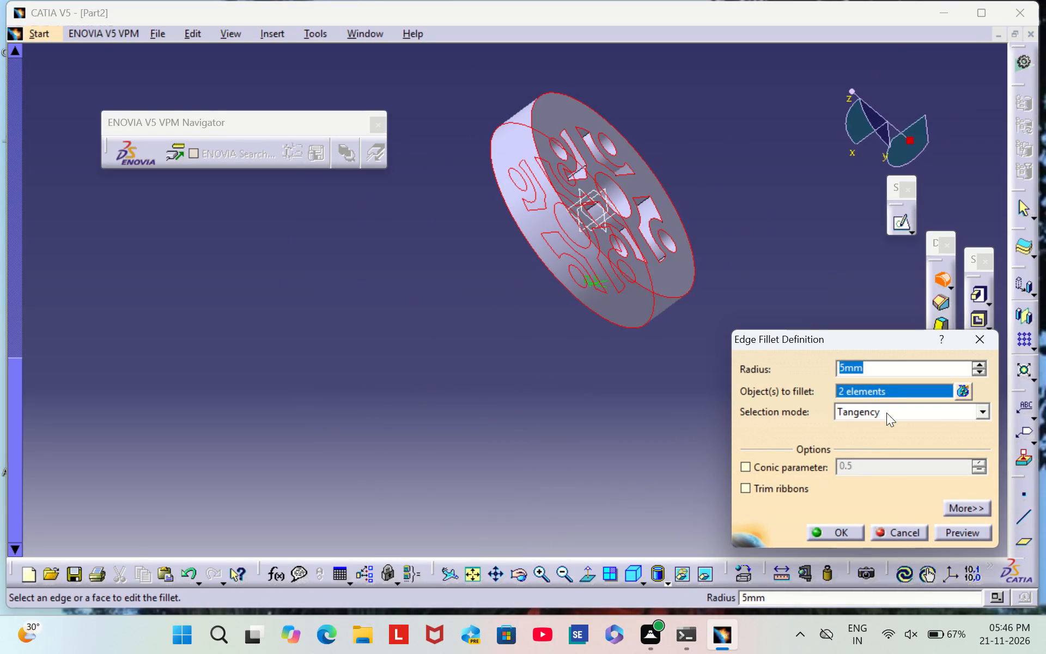
{"action": "key", "text": "BackSpace"}
{"action": "key", "text": "2"}
{"action": "key", "text": "Return"}
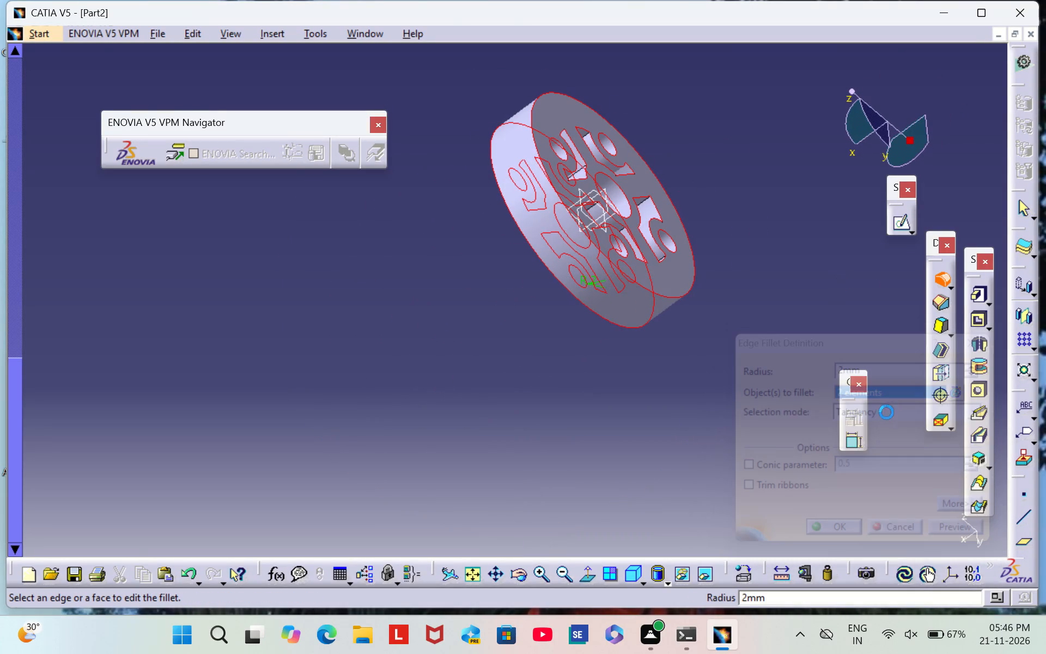
{"action": "left_click", "coordinate": [488, 484]}
{"action": "left_click", "coordinate": [771, 379]}
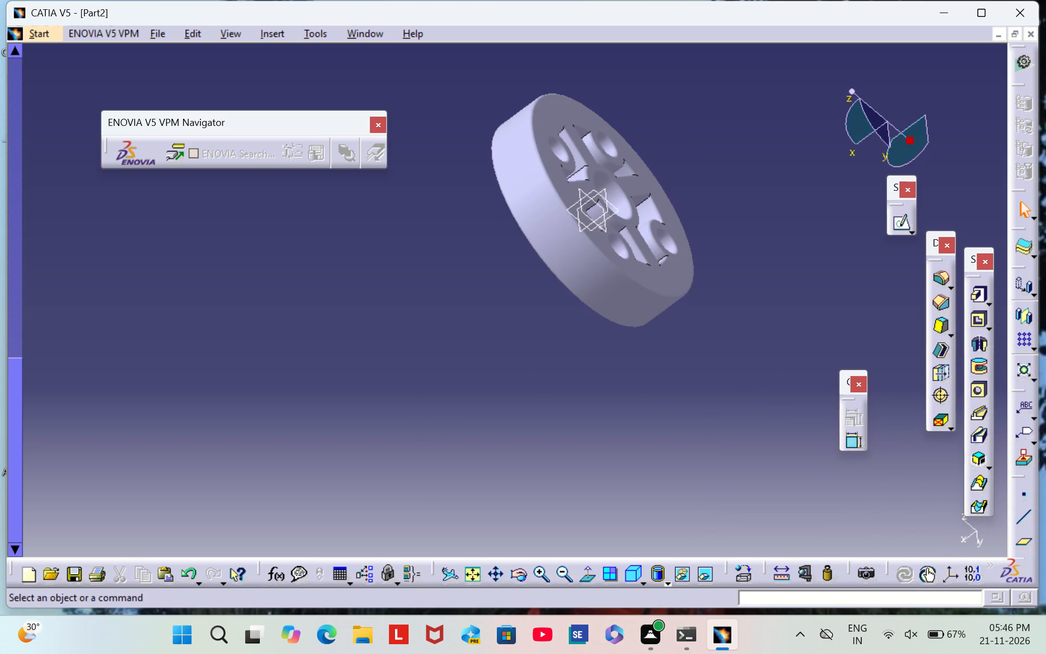
Set the fill colour of the flange's front flat face to dark red.
{"action": "middle_click_drag", "start_coordinate": [467, 380], "coordinate": [727, 211]}
{"action": "right_click_drag", "start_coordinate": [468, 380], "coordinate": [727, 211]}
{"action": "middle_click_drag", "start_coordinate": [619, 328], "coordinate": [688, 231]}
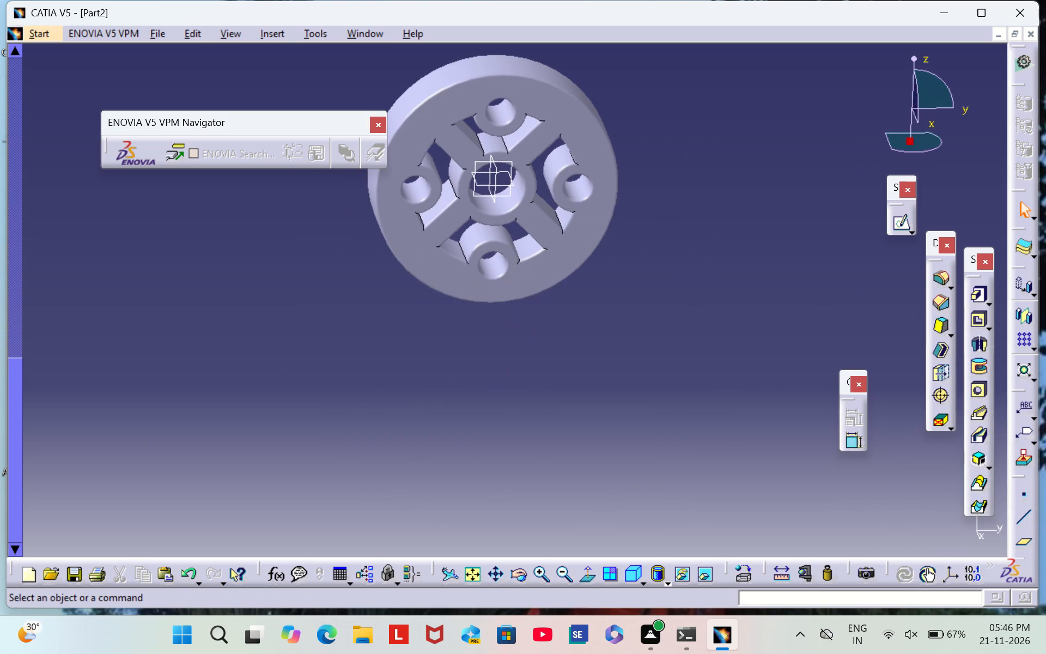
{"action": "right_click", "coordinate": [594, 228]}
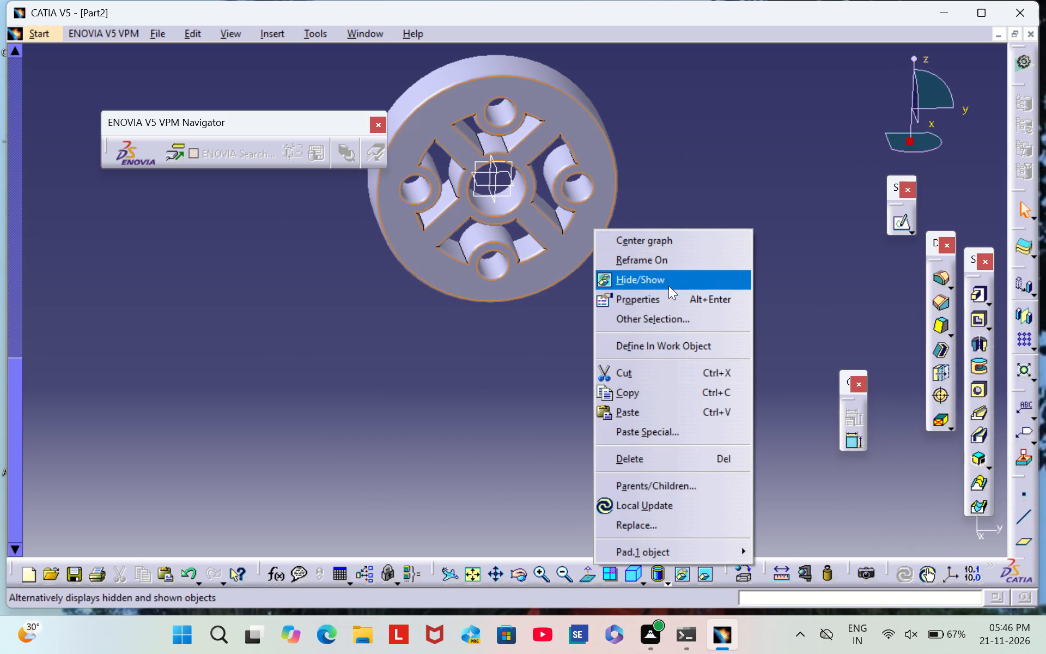
{"action": "left_click", "coordinate": [671, 295]}
{"action": "left_click", "coordinate": [731, 171]}
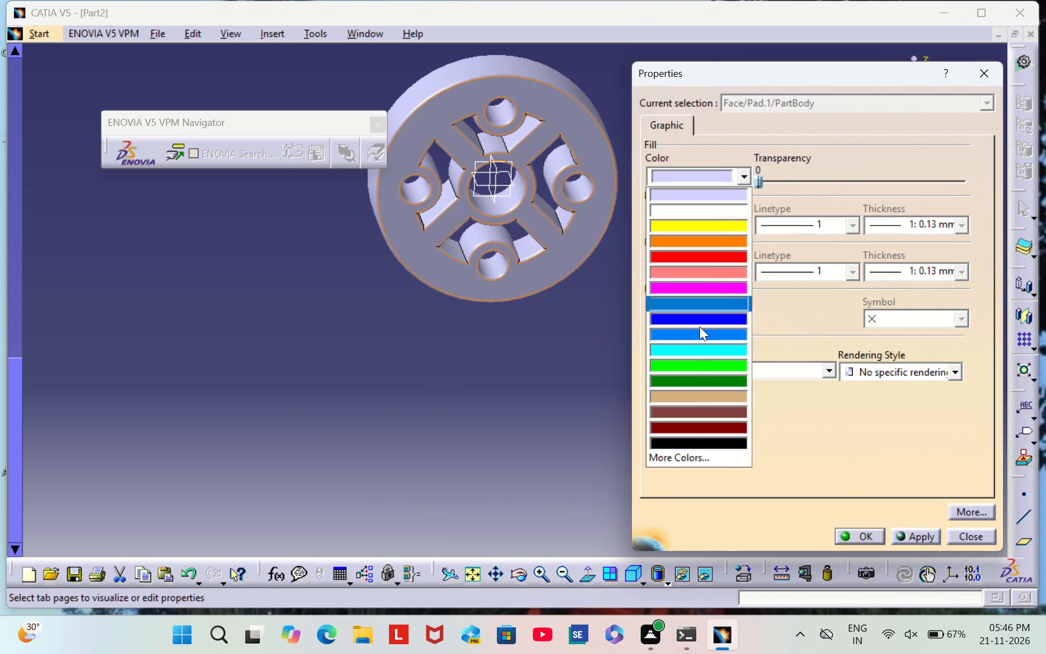
{"action": "left_click", "coordinate": [692, 429]}
{"action": "left_click", "coordinate": [866, 535]}
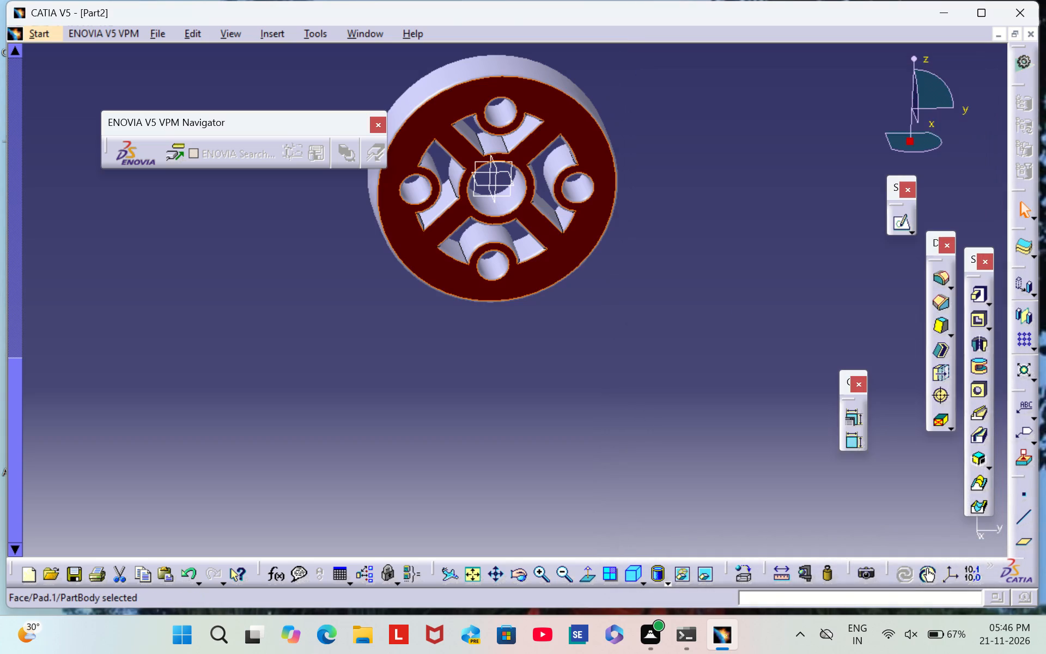
{"action": "left_click", "coordinate": [744, 309]}
Set the fill colour of the opposite flat face of the flange to dark red.
{"action": "middle_click_drag", "start_coordinate": [744, 306], "coordinate": [334, 413]}
{"action": "right_click_drag", "start_coordinate": [744, 304], "coordinate": [334, 413]}
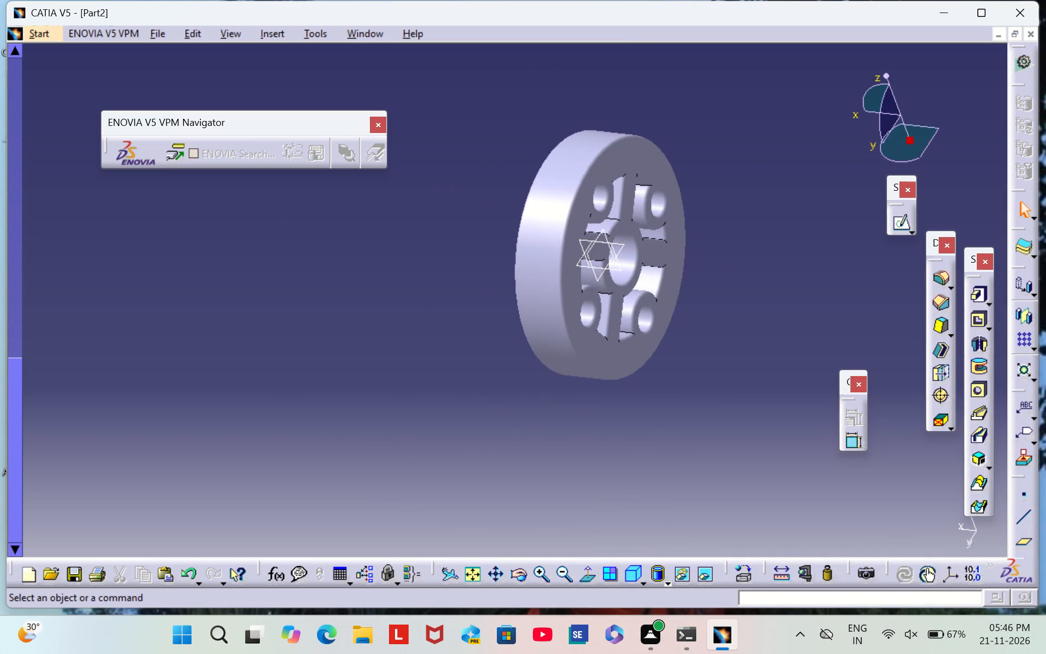
{"action": "right_click", "coordinate": [635, 157]}
{"action": "left_click", "coordinate": [707, 228]}
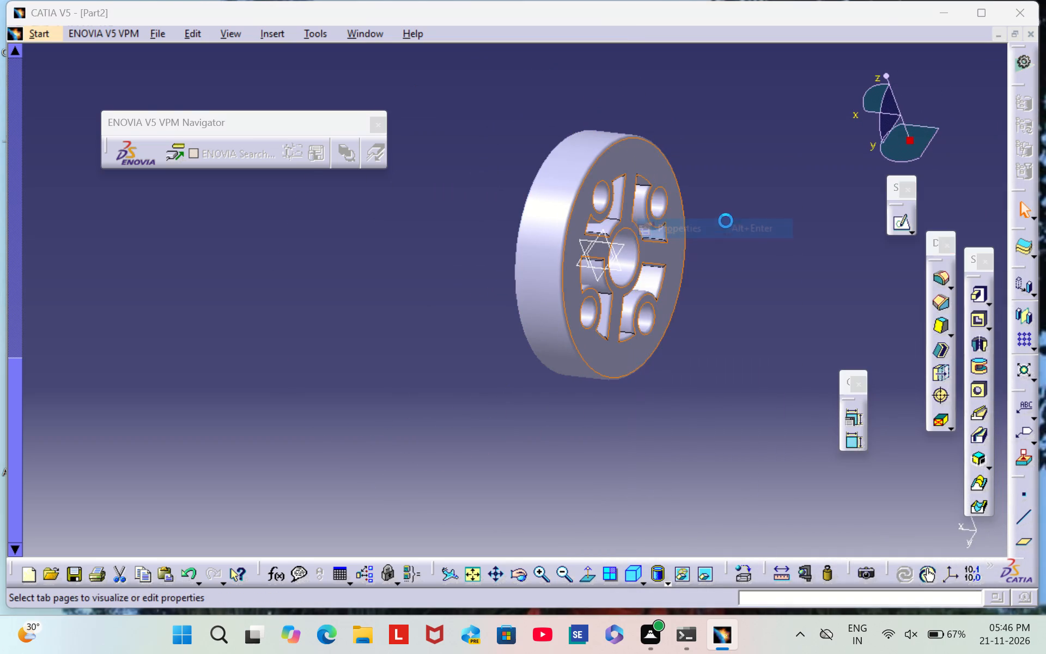
{"action": "left_click", "coordinate": [719, 174]}
{"action": "left_click", "coordinate": [714, 433]}
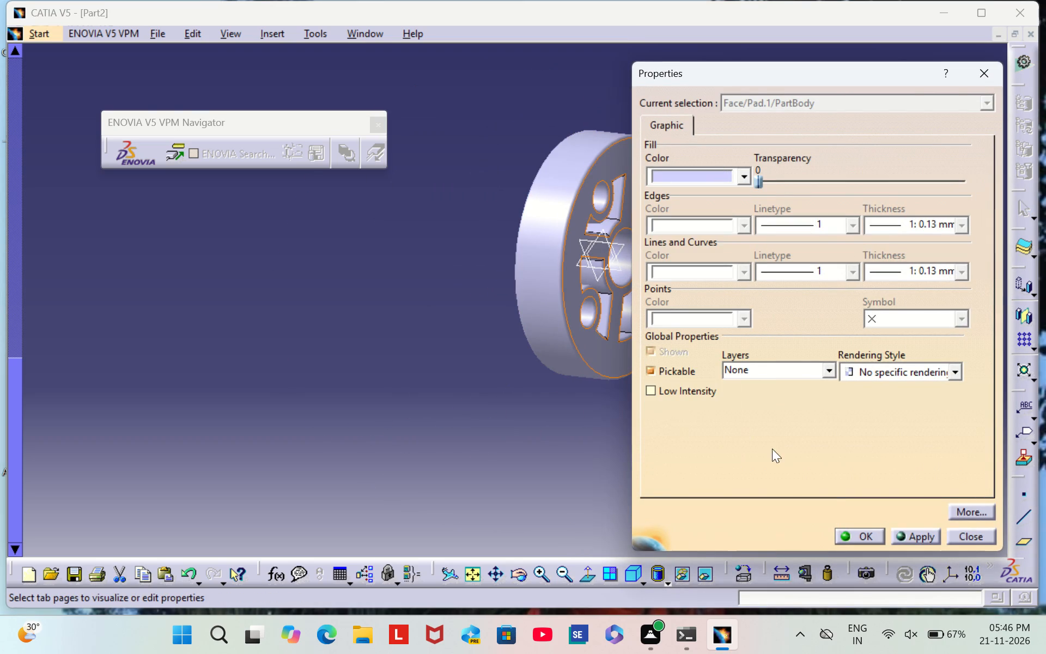
{"action": "left_click", "coordinate": [872, 532]}
{"action": "left_click", "coordinate": [740, 336]}
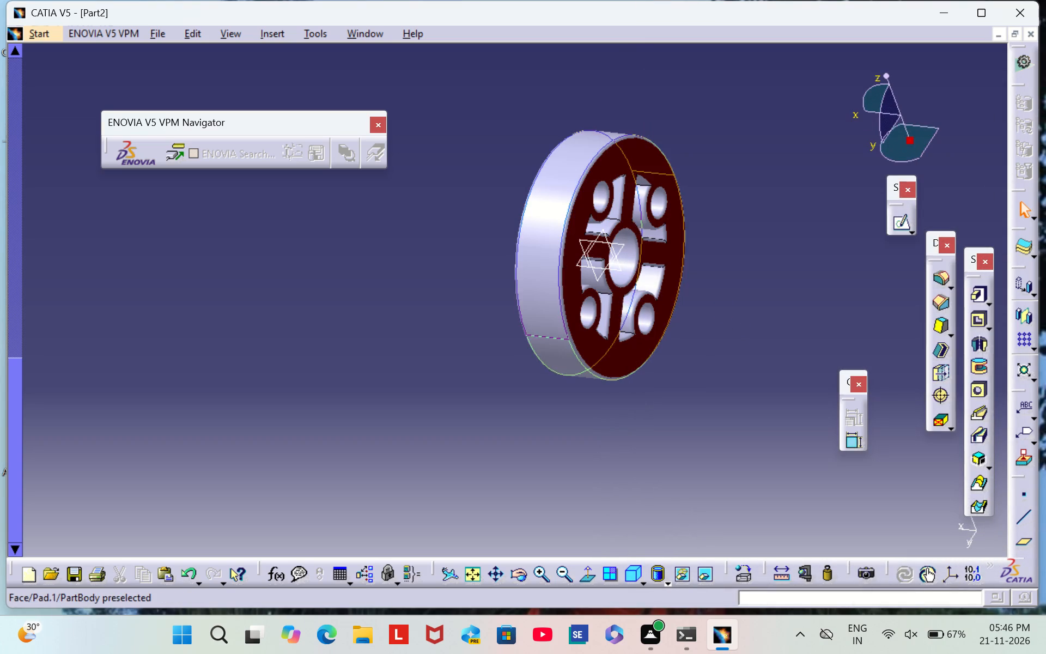
Set the fill colour of the flange's outer cylindrical rim face to dark red.
{"action": "right_click", "coordinate": [555, 193]}
{"action": "left_click", "coordinate": [643, 269]}
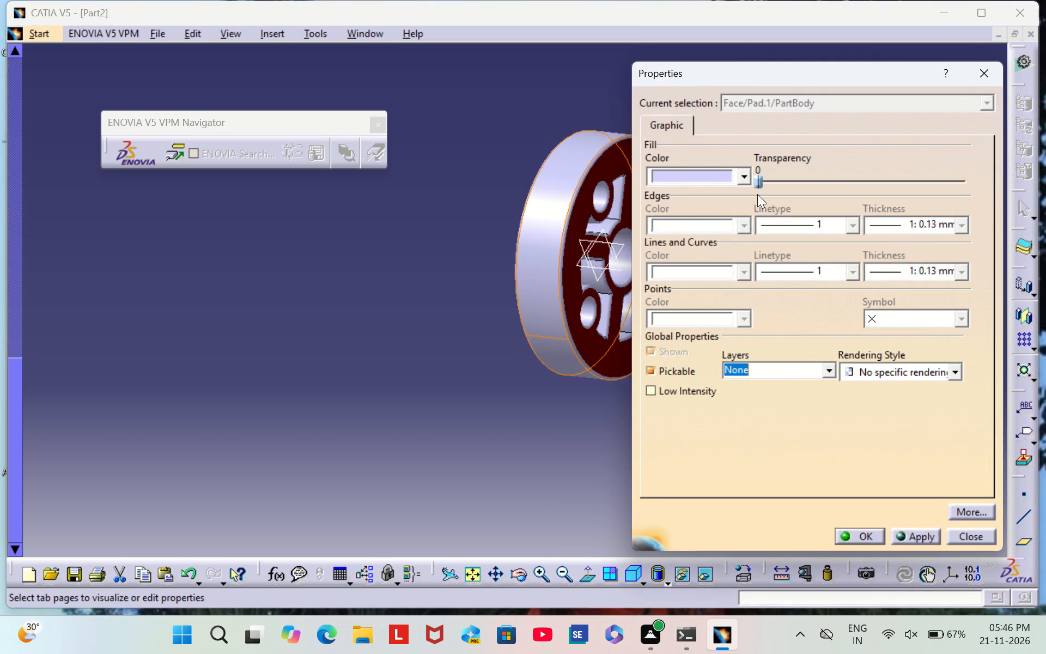
{"action": "left_click", "coordinate": [732, 176]}
{"action": "left_click", "coordinate": [720, 422]}
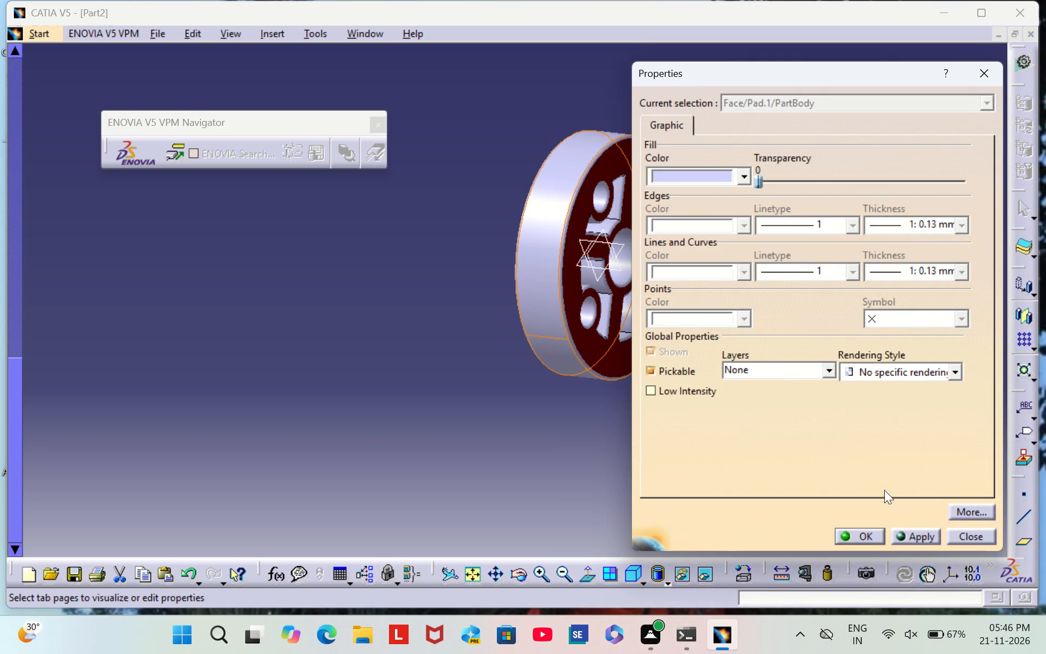
{"action": "left_click", "coordinate": [866, 533]}
{"action": "left_click", "coordinate": [747, 318]}
Expose the specification tree and set the fill colour of the EdgeFillet.1 feature to tan.
{"action": "middle_click_drag", "start_coordinate": [419, 390], "coordinate": [421, 384]}
{"action": "right_click_drag", "start_coordinate": [419, 387], "coordinate": [421, 384]}
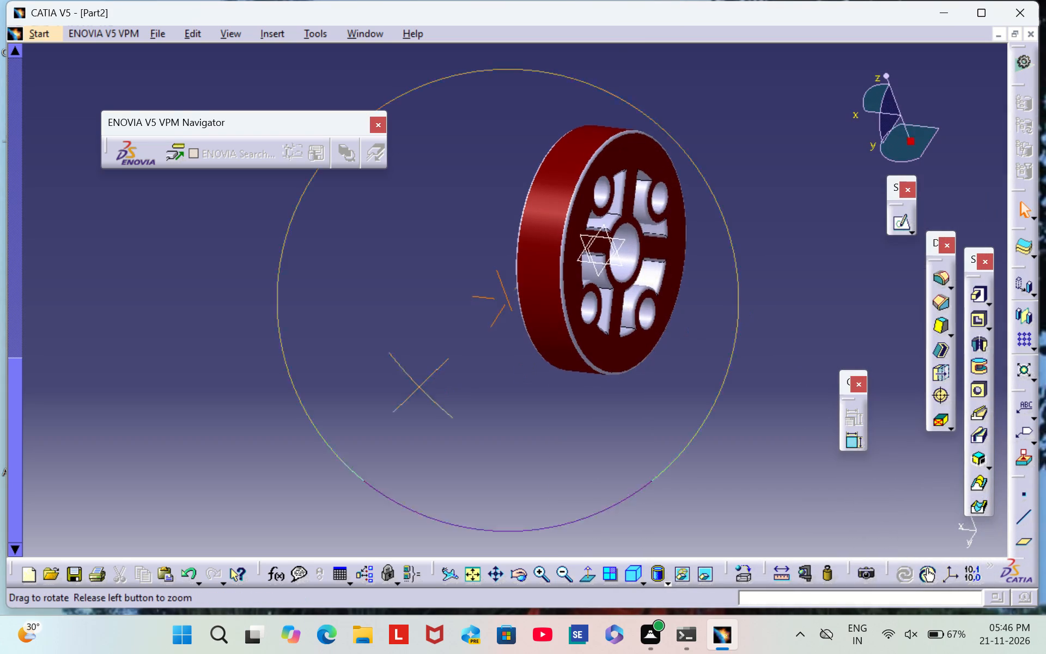
{"action": "right_click_drag", "start_coordinate": [421, 384], "coordinate": [741, 314]}
{"action": "middle_click_drag", "start_coordinate": [421, 384], "coordinate": [741, 314]}
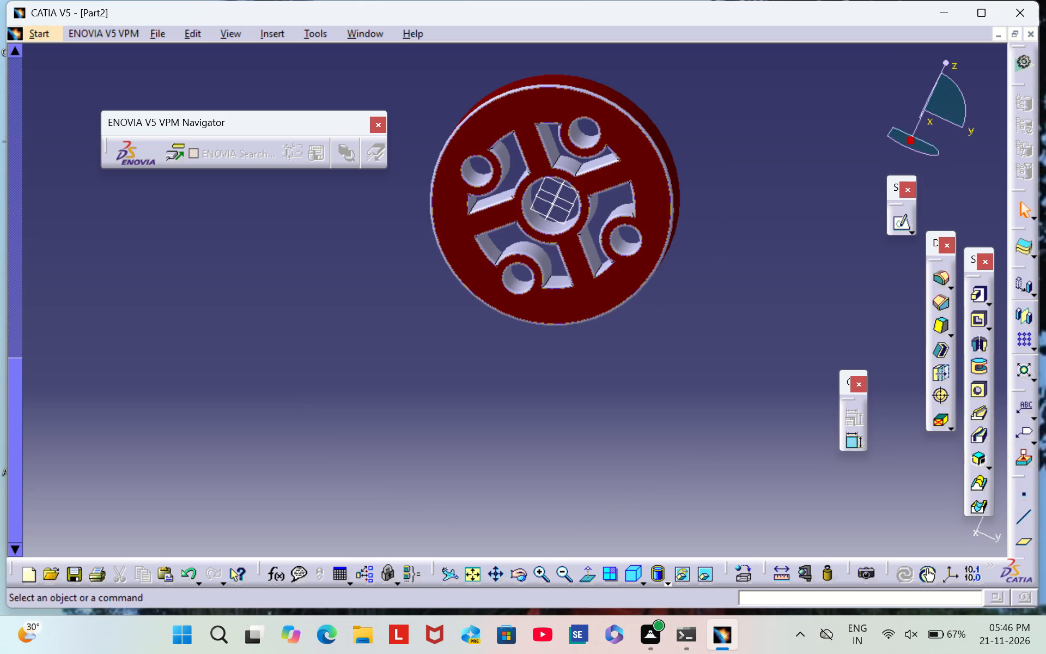
{"action": "middle_click_drag", "start_coordinate": [374, 228], "coordinate": [486, 319]}
{"action": "scroll", "coordinate": [374, 228], "scroll_direction": "down", "scroll_amount": 1}
{"action": "right_click_drag", "start_coordinate": [374, 228], "coordinate": [486, 319]}
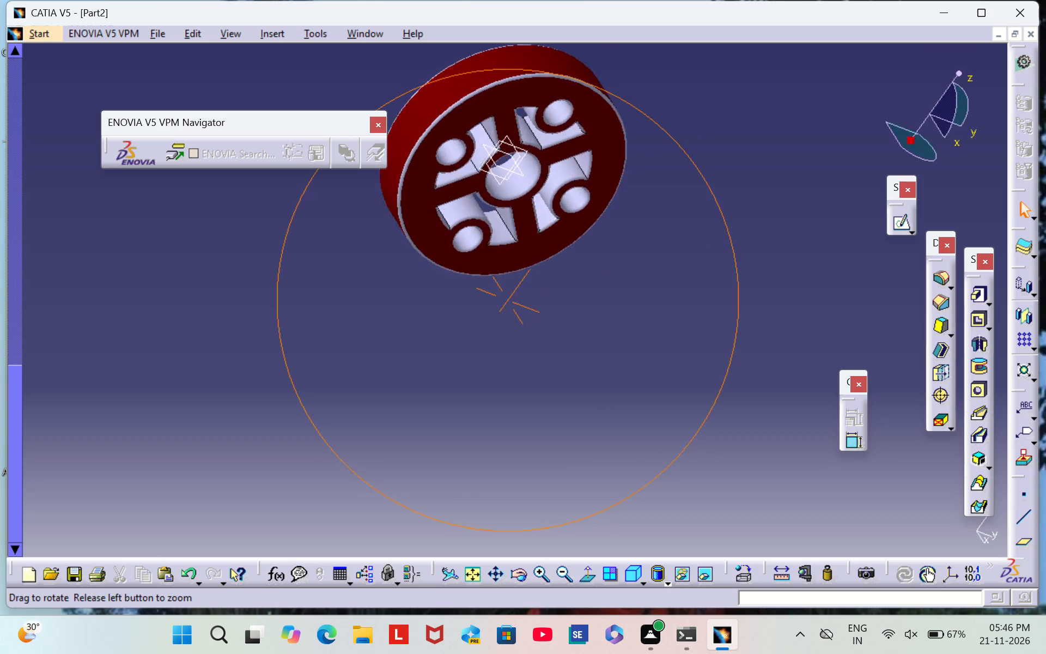
{"action": "right_click_drag", "start_coordinate": [486, 319], "coordinate": [426, 160]}
{"action": "middle_click_drag", "start_coordinate": [486, 319], "coordinate": [426, 160]}
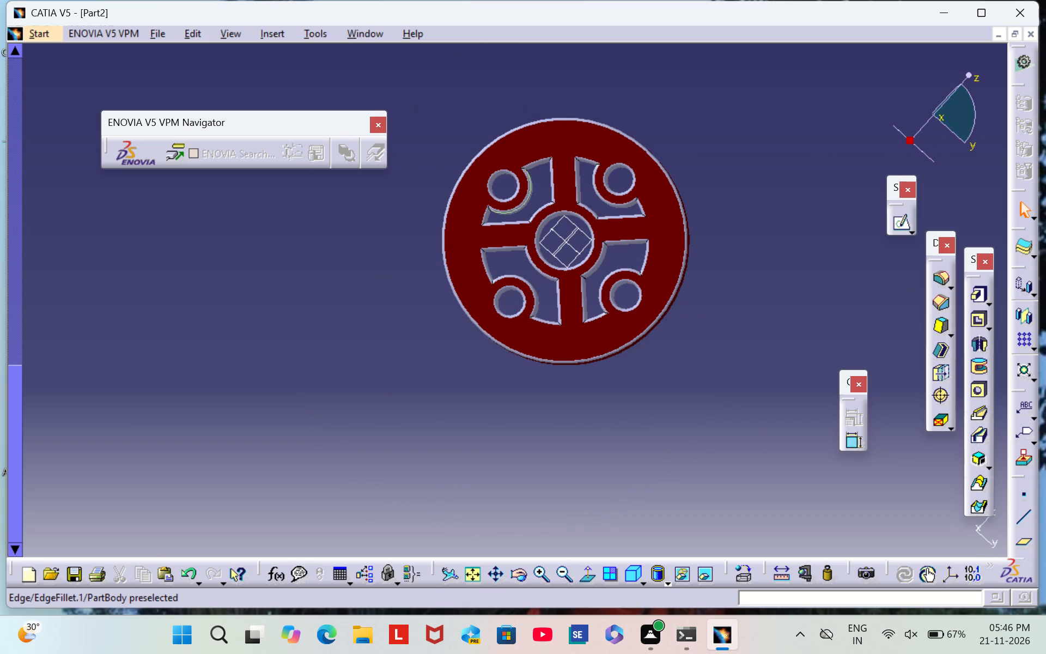
{"action": "scroll", "coordinate": [80, 278], "scroll_direction": "up", "scroll_amount": 17}
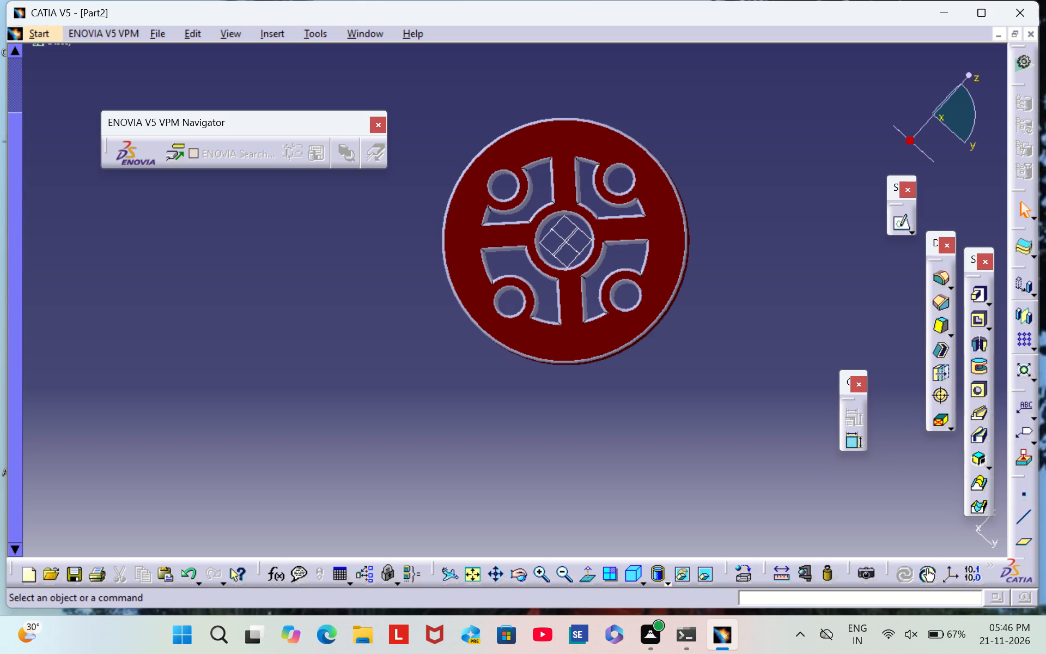
{"action": "scroll", "coordinate": [69, 178], "scroll_direction": "up", "scroll_amount": 1}
{"action": "left_click", "coordinate": [11, 147]}
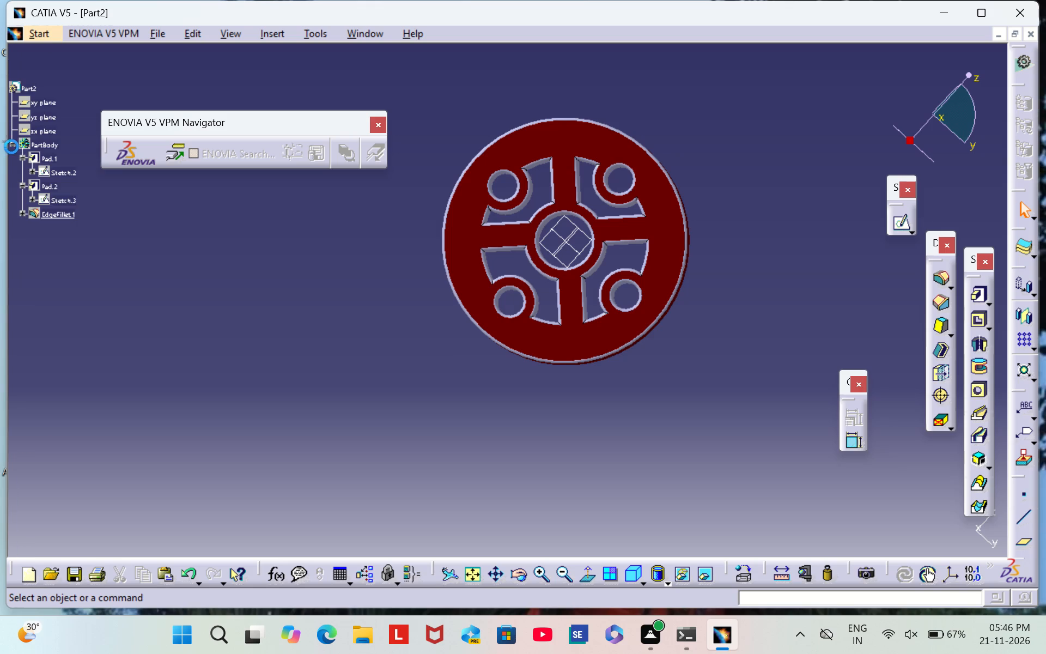
{"action": "right_click", "coordinate": [44, 216]}
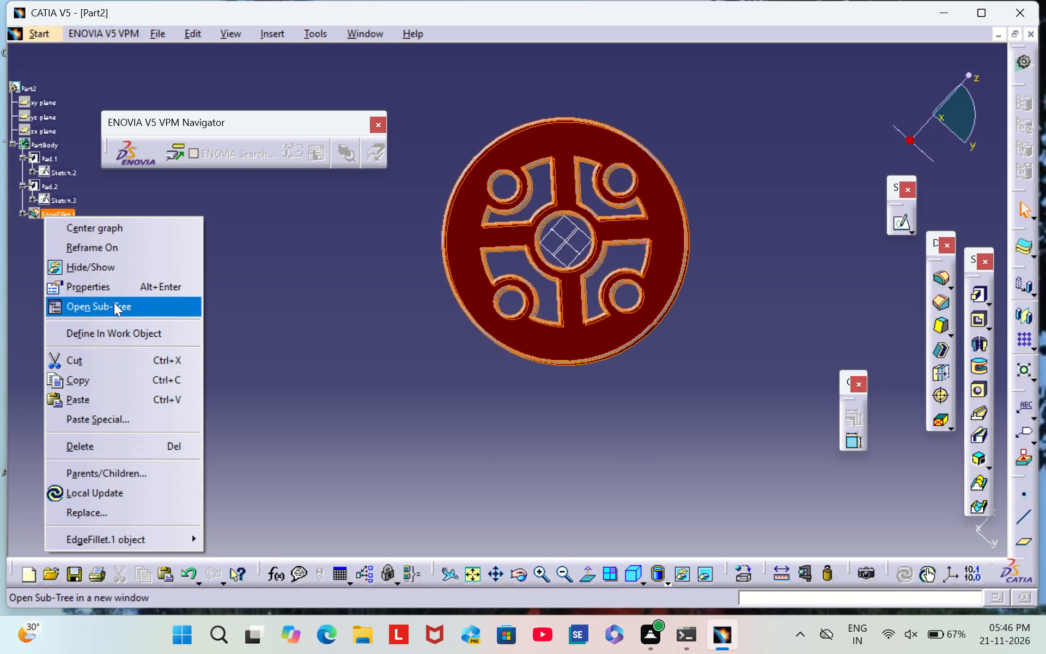
{"action": "left_click", "coordinate": [118, 291]}
{"action": "left_click", "coordinate": [712, 175]}
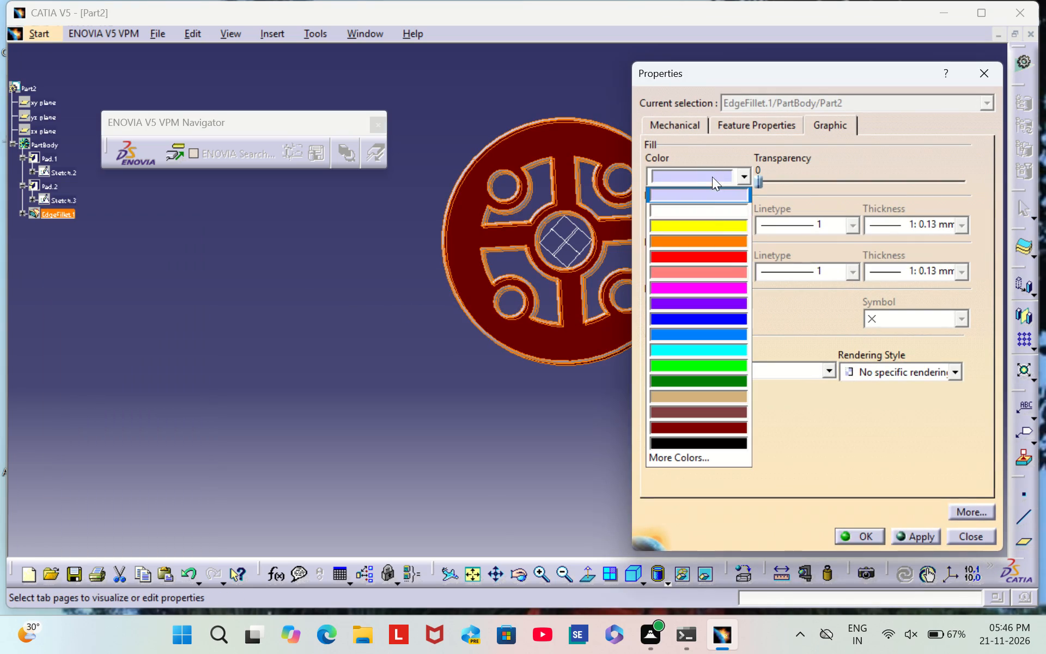
{"action": "left_click", "coordinate": [717, 399]}
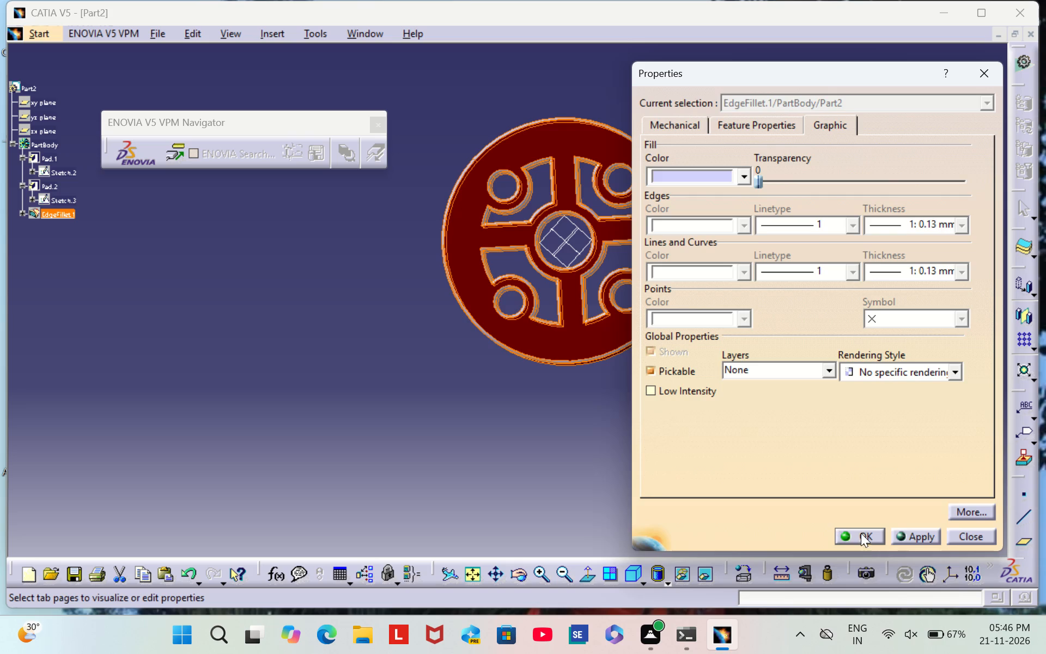
{"action": "left_click", "coordinate": [861, 533]}
{"action": "left_click", "coordinate": [819, 280]}
Set the fill colour of the curved rim-side wall inside the right-hand pocket to tan.
{"action": "middle_click_drag", "start_coordinate": [309, 389], "coordinate": [477, 396]}
{"action": "right_click_drag", "start_coordinate": [310, 389], "coordinate": [477, 396]}
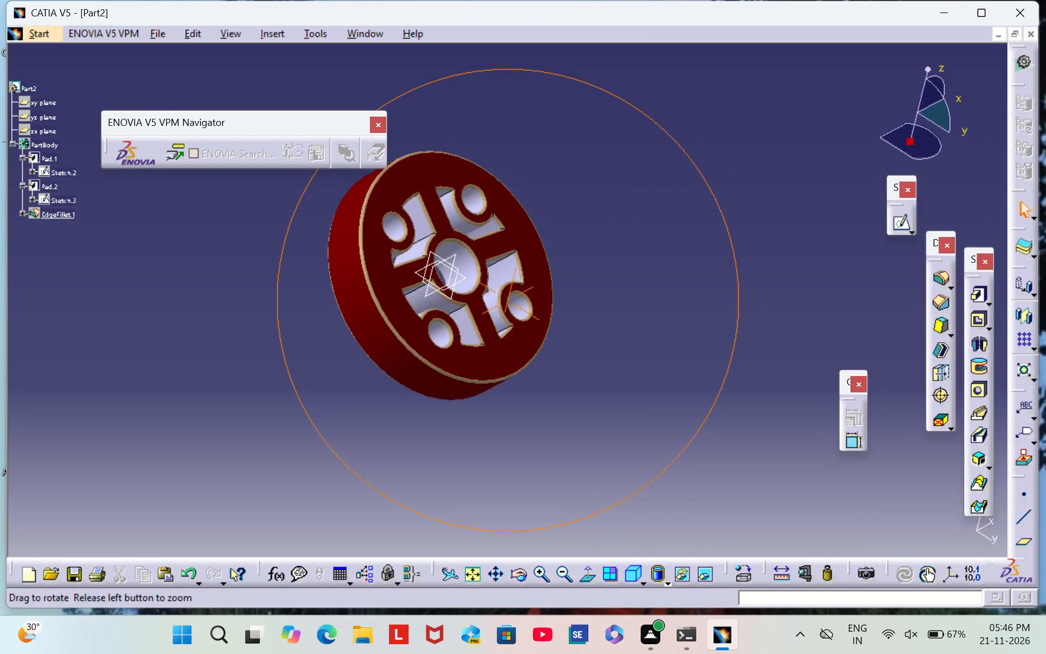
{"action": "right_click_drag", "start_coordinate": [477, 396], "coordinate": [522, 387]}
{"action": "middle_click_drag", "start_coordinate": [477, 396], "coordinate": [522, 387]}
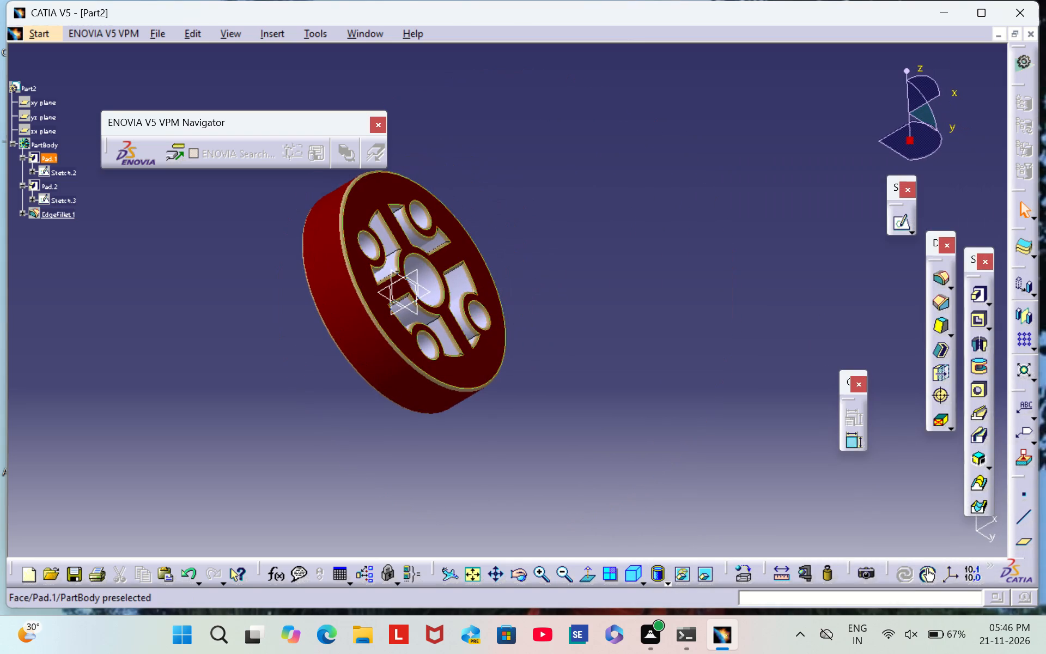
{"action": "triple_click", "coordinate": [546, 573]}
{"action": "triple_click", "coordinate": [546, 572]}
{"action": "triple_click", "coordinate": [546, 572]}
{"action": "left_click", "coordinate": [546, 570]}
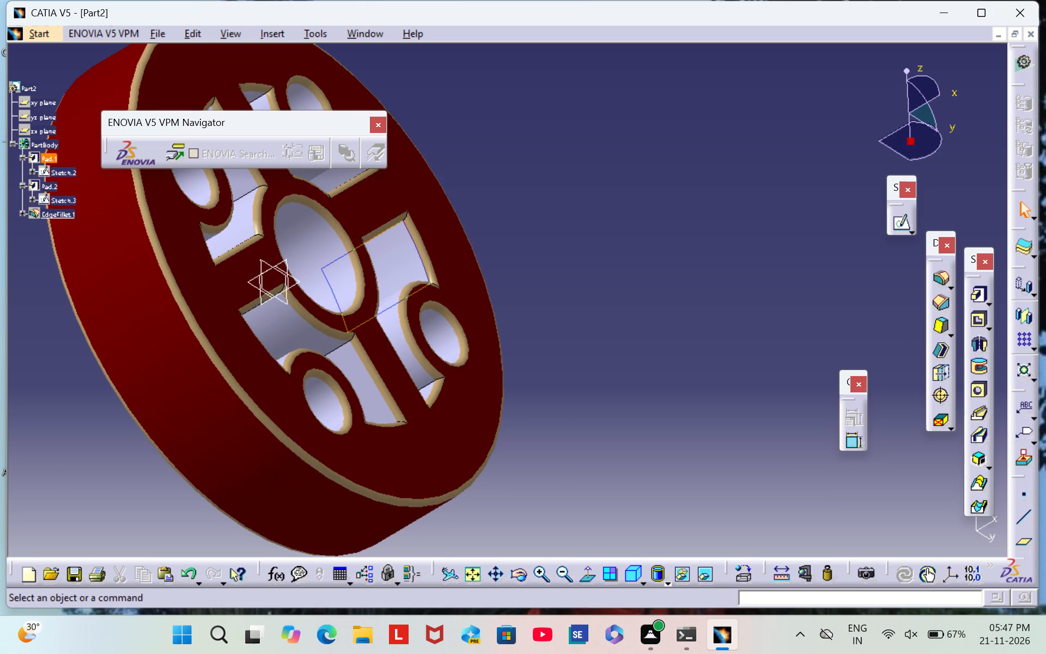
{"action": "right_click", "coordinate": [399, 255]}
{"action": "left_click", "coordinate": [503, 326]}
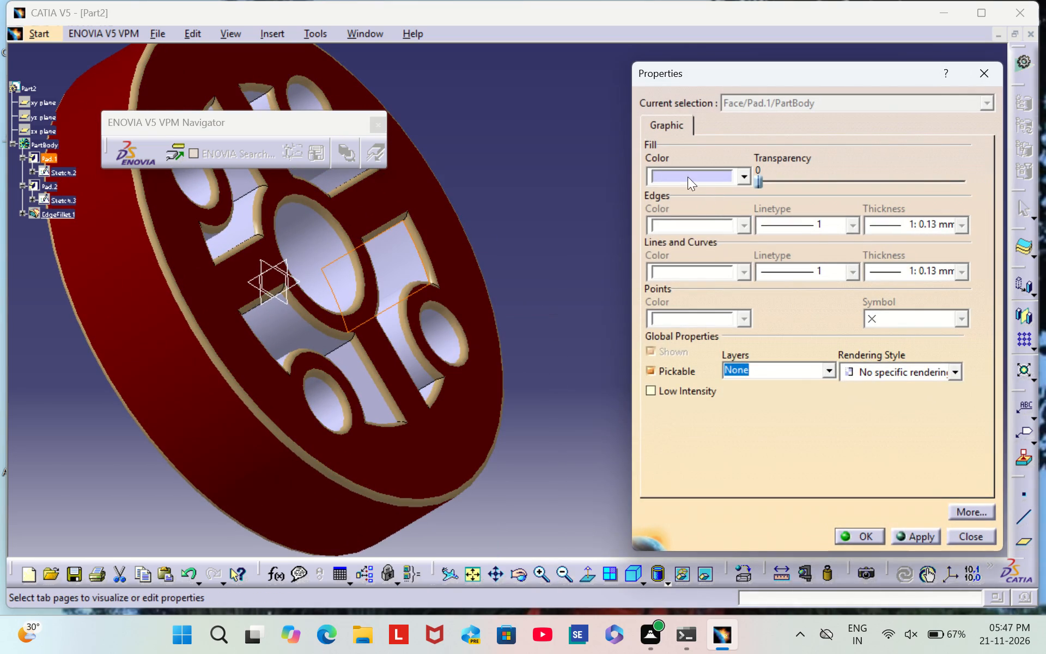
{"action": "left_click", "coordinate": [687, 176]}
{"action": "left_click", "coordinate": [714, 399]}
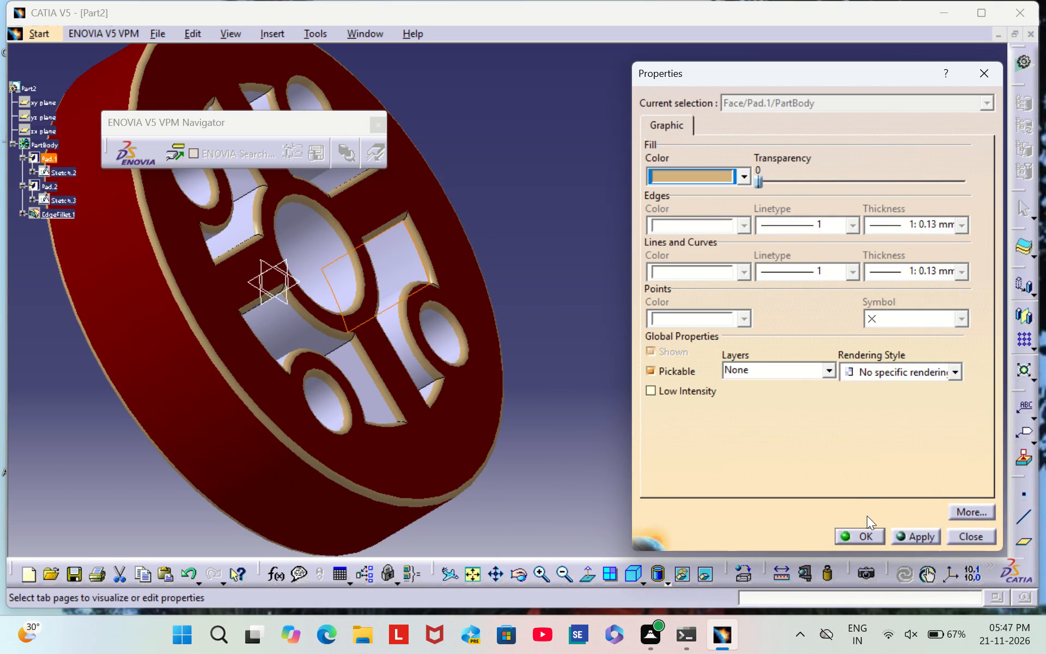
{"action": "left_click", "coordinate": [858, 531]}
{"action": "left_click", "coordinate": [573, 207]}
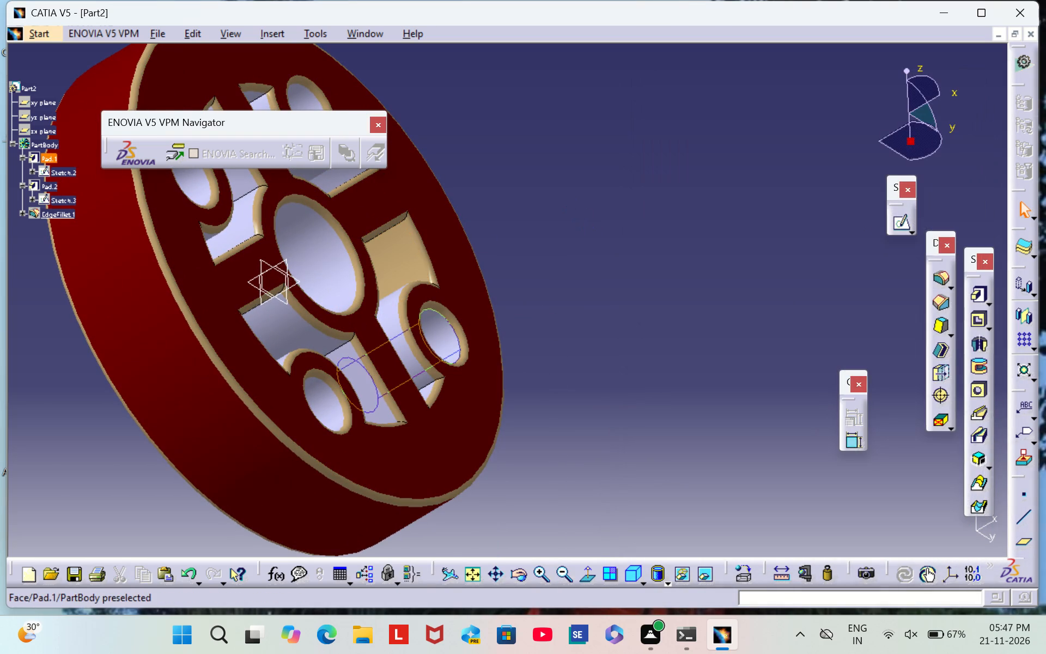
Set the fill colour of the bolt hole's inner face beside the right-hand pocket to tan.
{"action": "right_click", "coordinate": [440, 331]}
{"action": "left_click", "coordinate": [516, 356]}
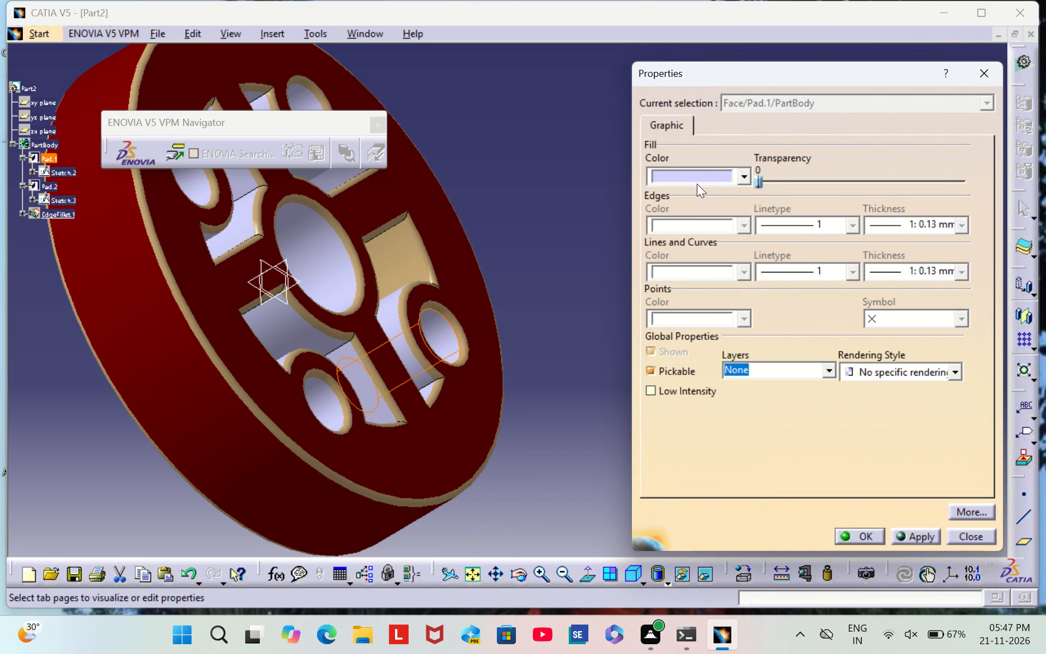
{"action": "left_click", "coordinate": [697, 179]}
{"action": "left_click", "coordinate": [730, 402]}
{"action": "left_click", "coordinate": [858, 535]}
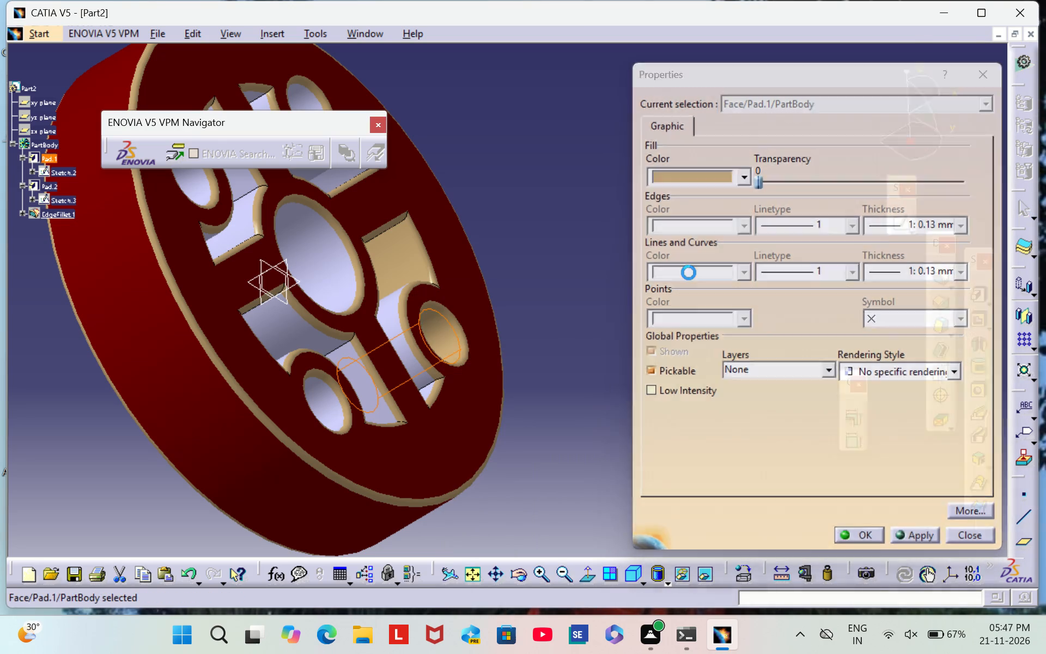
{"action": "left_click", "coordinate": [673, 237]}
Set the fill colour of the flange's large central bore face to tan.
{"action": "middle_click_drag", "start_coordinate": [675, 235], "coordinate": [579, 264]}
{"action": "right_click_drag", "start_coordinate": [675, 233], "coordinate": [579, 264]}
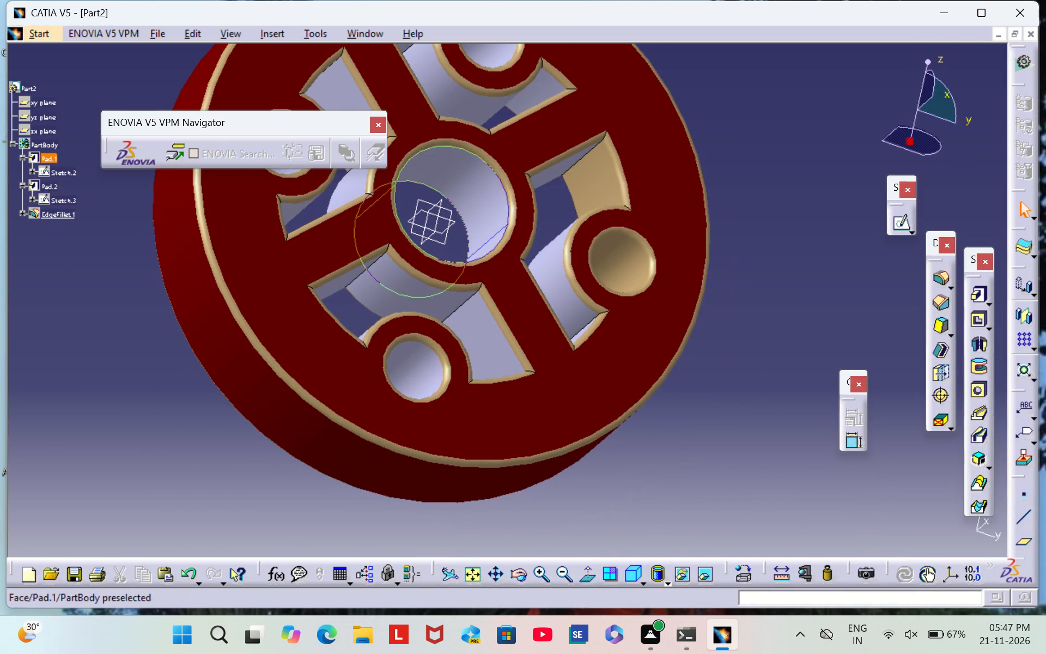
{"action": "right_click", "coordinate": [470, 178]}
{"action": "left_click", "coordinate": [534, 251]}
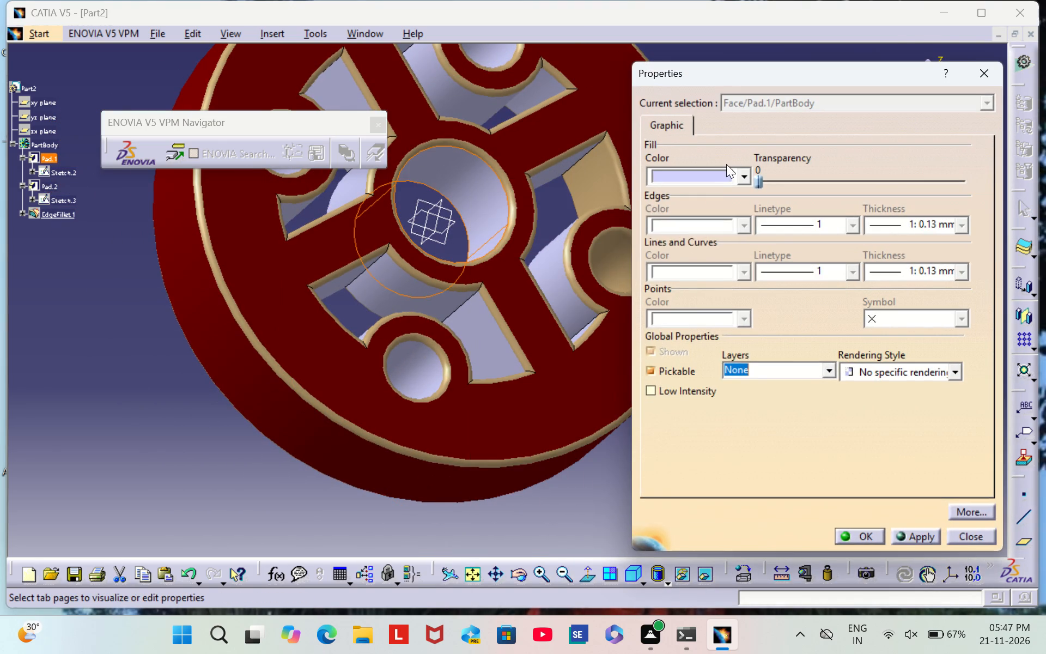
{"action": "left_click", "coordinate": [717, 178]}
{"action": "left_click", "coordinate": [717, 402]}
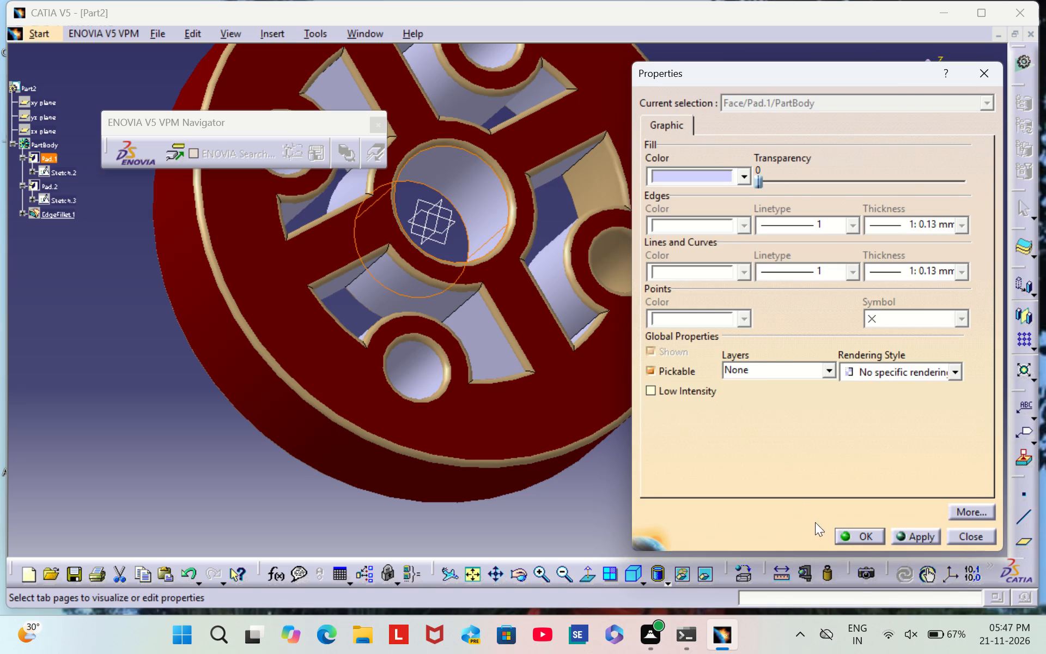
{"action": "left_click", "coordinate": [869, 535]}
{"action": "left_click", "coordinate": [767, 357]}
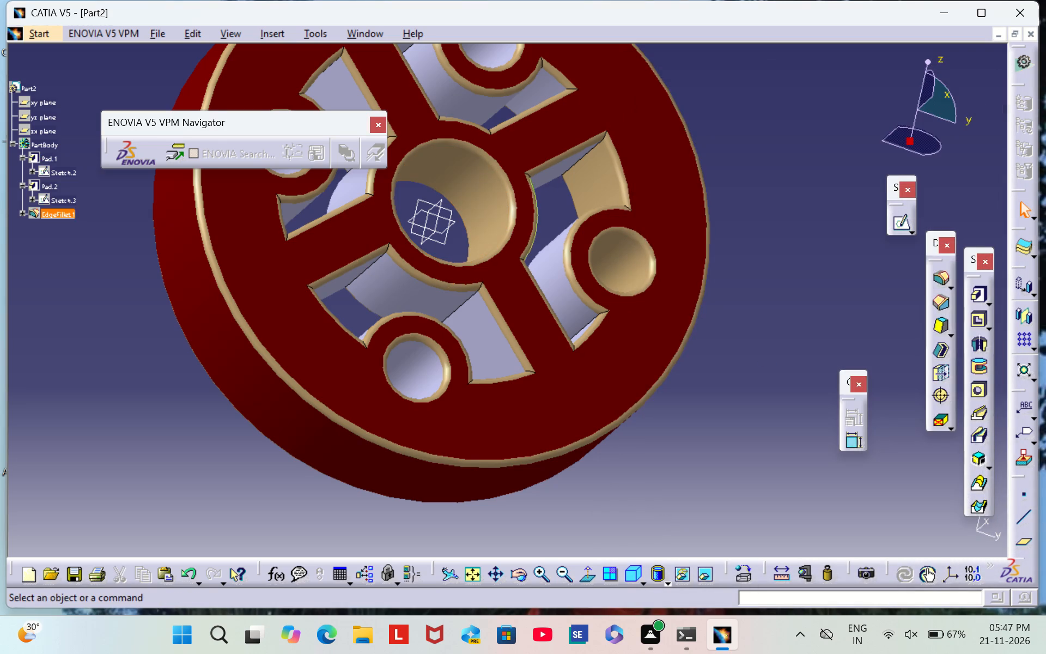
Set the fill colour of the curved boss wall around the tan bolt hole, inside the right-hand pocket, to tan.
{"action": "right_click", "coordinate": [554, 254]}
{"action": "left_click", "coordinate": [647, 317]}
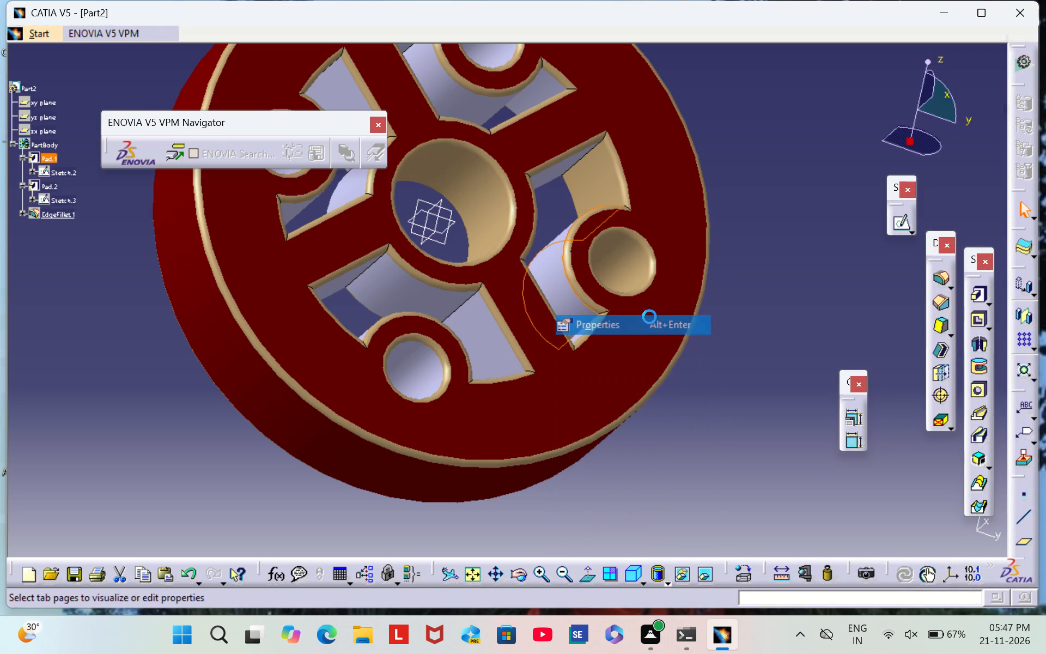
{"action": "left_click", "coordinate": [700, 173]}
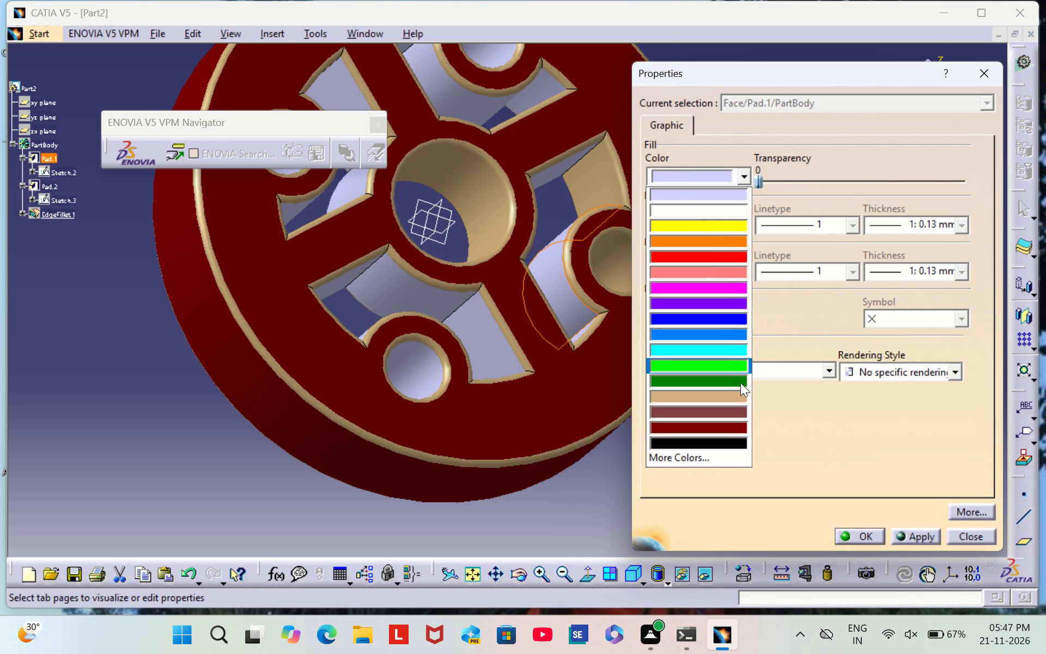
{"action": "left_click", "coordinate": [744, 397]}
{"action": "left_click", "coordinate": [861, 537]}
{"action": "left_click", "coordinate": [752, 300]}
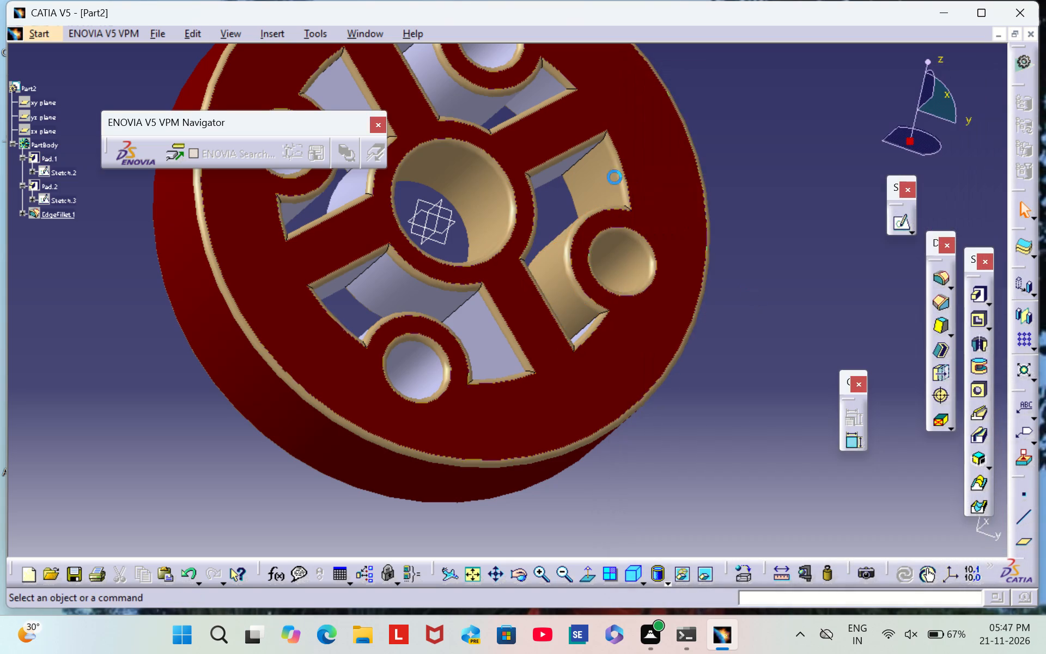
Set the fill colour of the flat Pad.2 rib side face beside the tan rim-side wall in the same pocket to tan.
{"action": "right_click", "coordinate": [555, 174]}
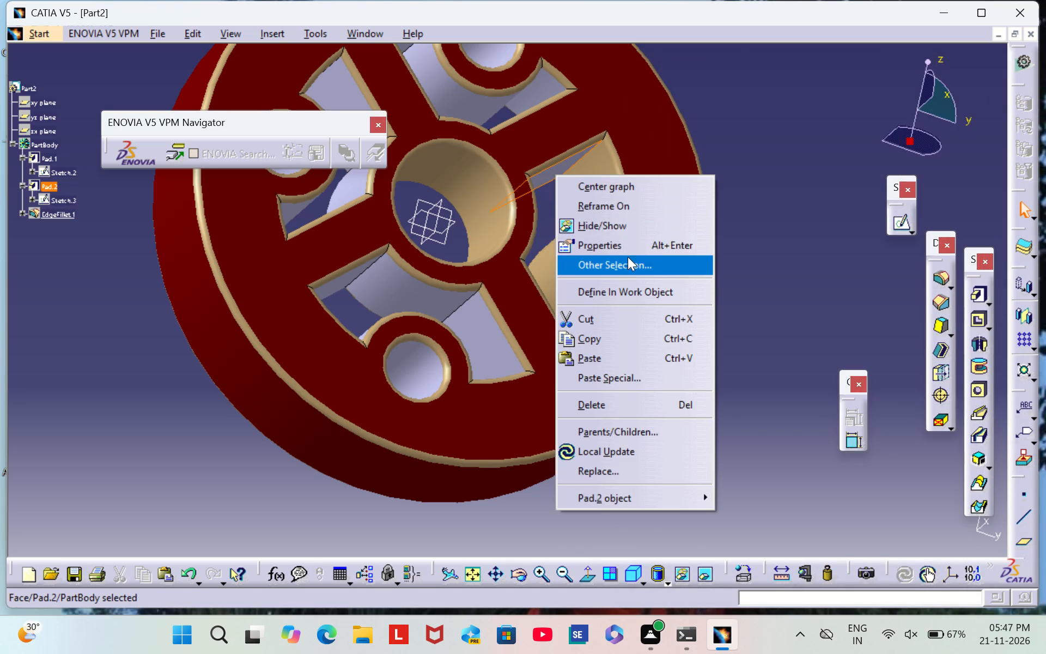
{"action": "left_click", "coordinate": [628, 247]}
{"action": "left_click", "coordinate": [709, 181]}
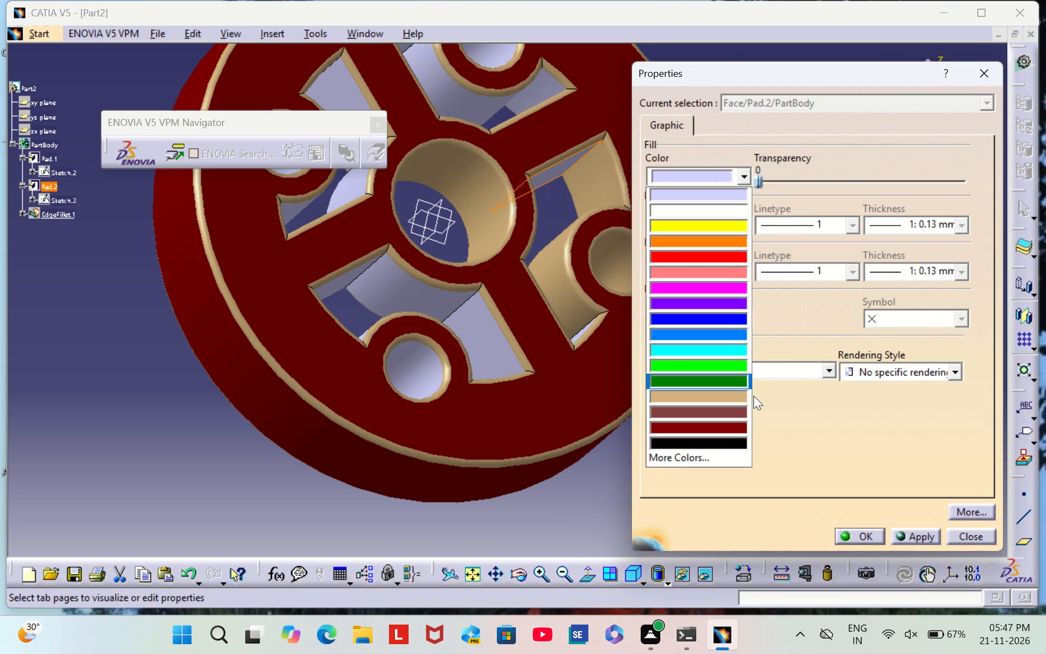
{"action": "left_click", "coordinate": [723, 401]}
{"action": "left_click", "coordinate": [866, 535]}
{"action": "left_click", "coordinate": [797, 344]}
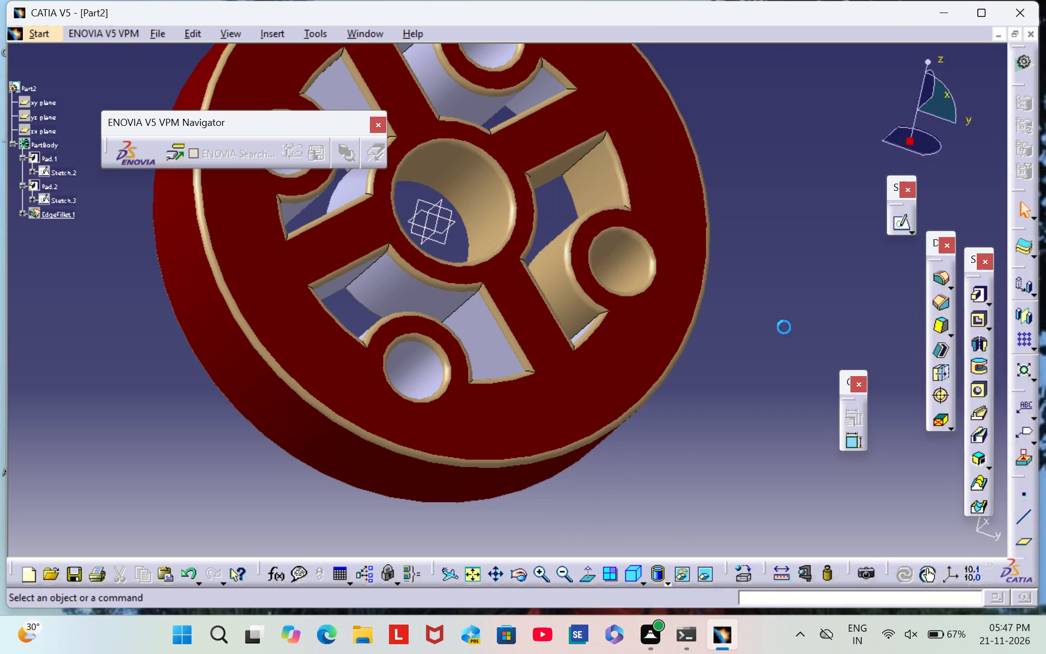
Turn to the lower-left pocket and set the fill colour of its curved rim-side wall, above the bolt hole, to tan.
{"action": "middle_click_drag", "start_coordinate": [745, 231], "coordinate": [624, 373]}
{"action": "scroll", "coordinate": [745, 231], "scroll_direction": "down", "scroll_amount": 1}
{"action": "right_click_drag", "start_coordinate": [745, 230], "coordinate": [624, 373]}
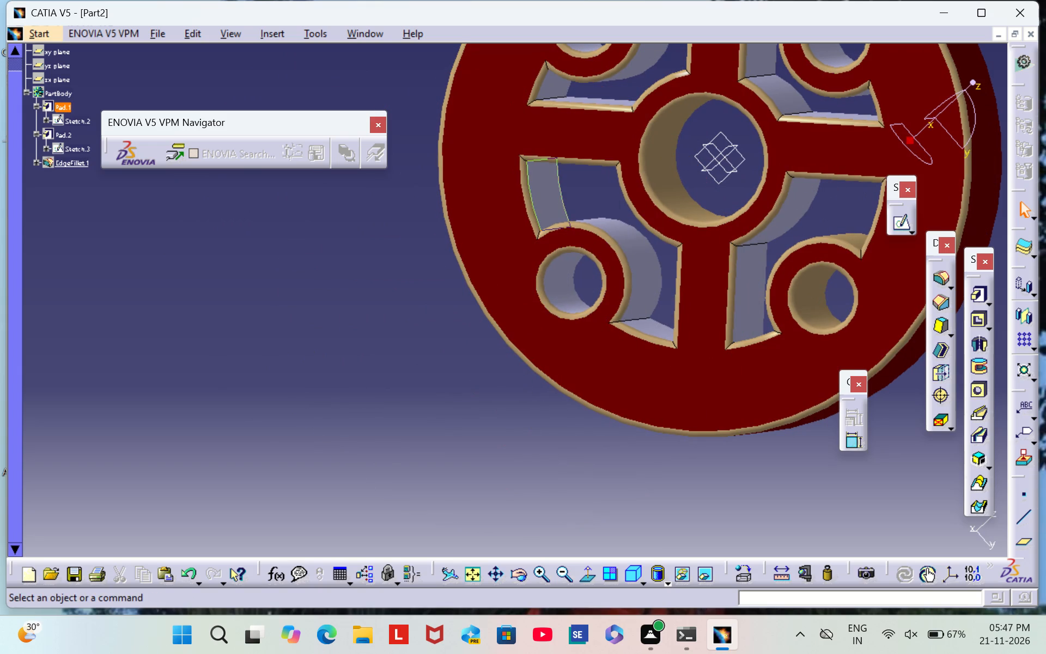
{"action": "right_click", "coordinate": [553, 190]}
{"action": "left_click", "coordinate": [633, 268]}
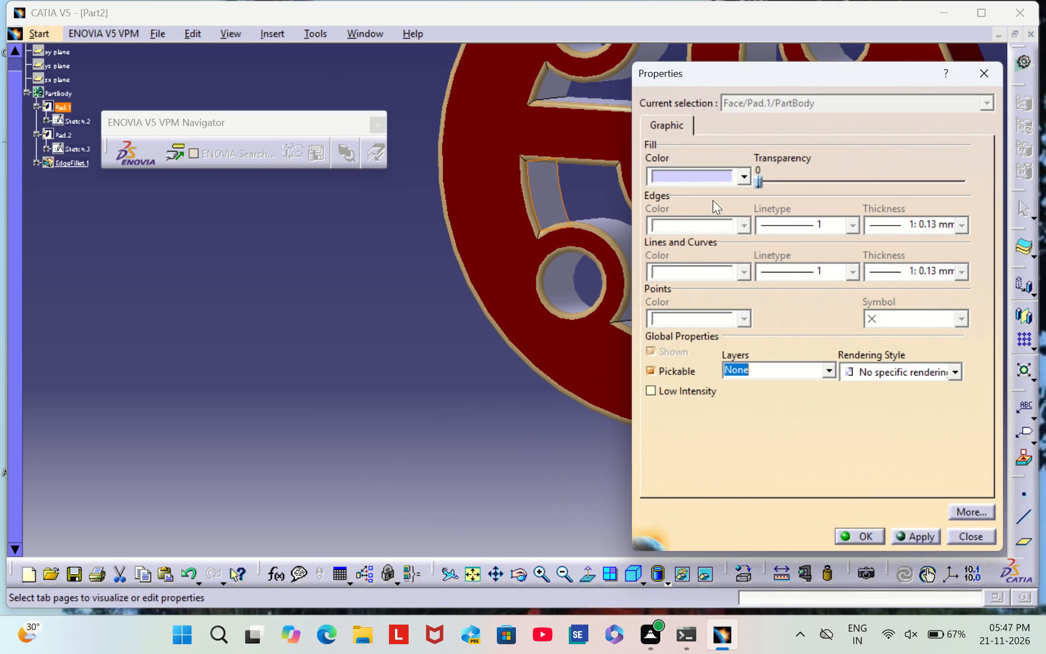
{"action": "left_click", "coordinate": [710, 181]}
{"action": "left_click", "coordinate": [725, 391]}
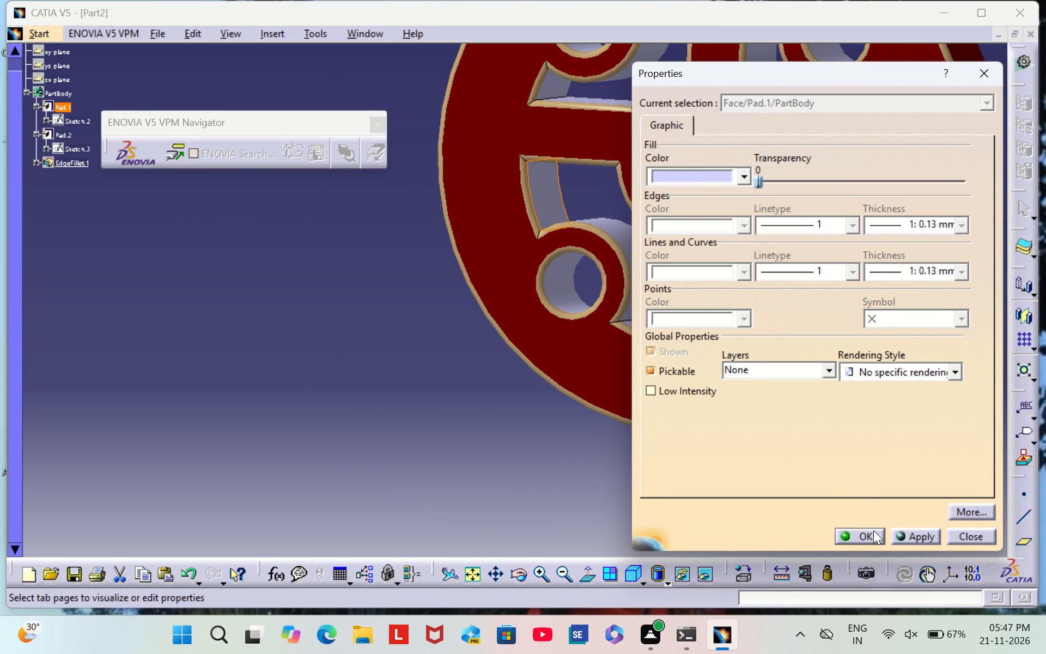
{"action": "left_click", "coordinate": [868, 534]}
Set the fill colour of the curved boss wall around the bolt hole in the lower-left pocket to tan.
{"action": "right_click", "coordinate": [639, 257]}
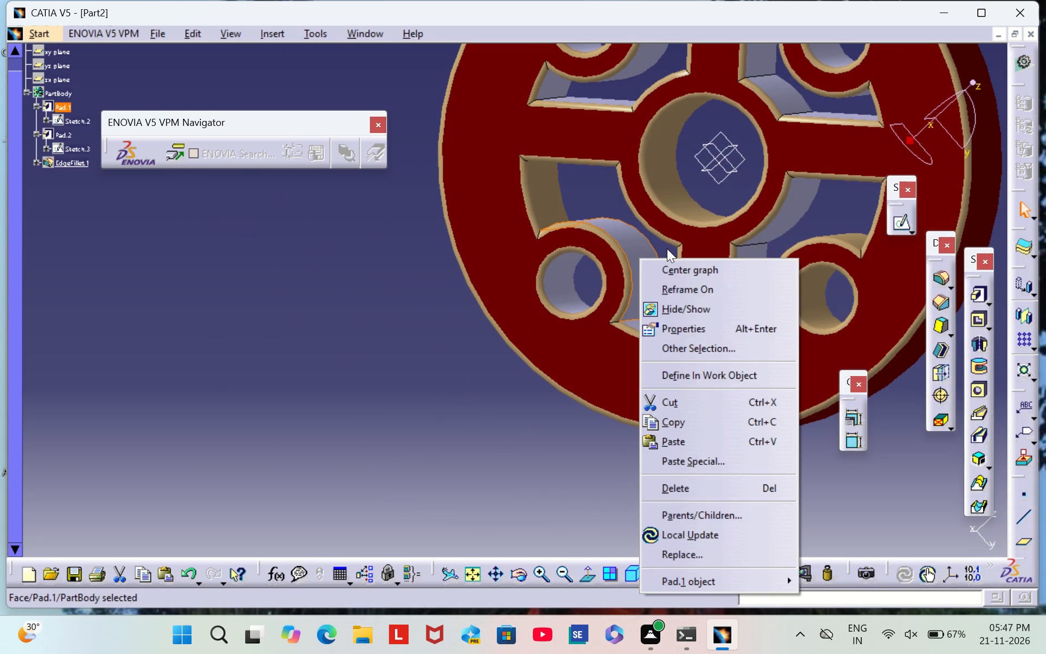
{"action": "left_click", "coordinate": [709, 332]}
{"action": "left_click", "coordinate": [717, 180]}
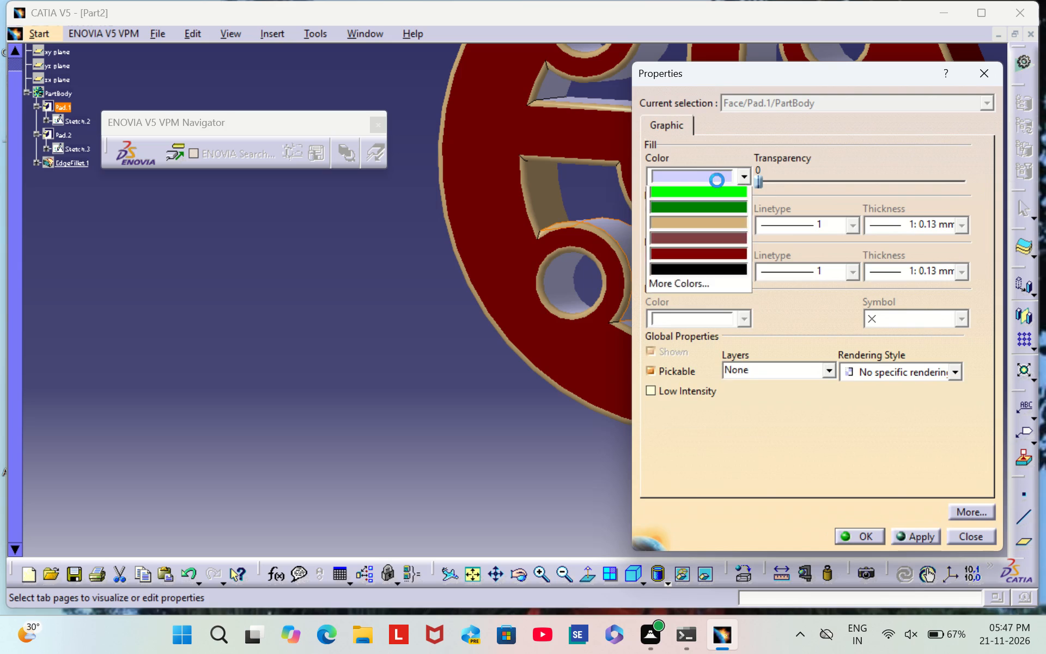
{"action": "left_click", "coordinate": [721, 396]}
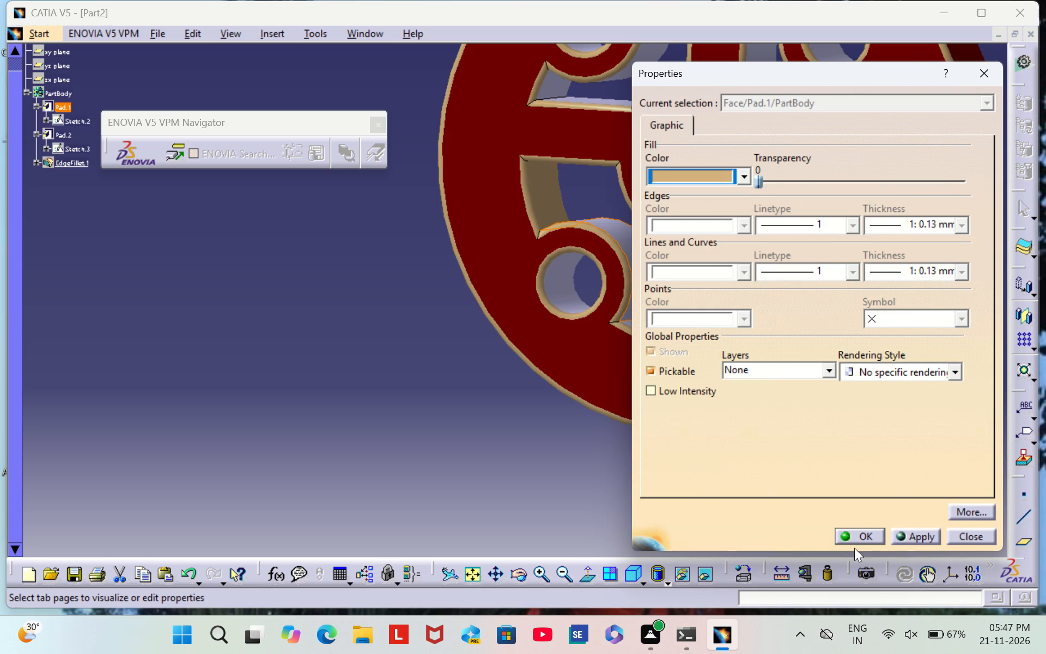
{"action": "left_click", "coordinate": [860, 533]}
Set the fill colour of the curved boss wall around the bolt hole in the upper-left pocket to tan.
{"action": "middle_click_drag", "start_coordinate": [412, 348], "coordinate": [350, 366]}
{"action": "right_click_drag", "start_coordinate": [412, 347], "coordinate": [350, 366]}
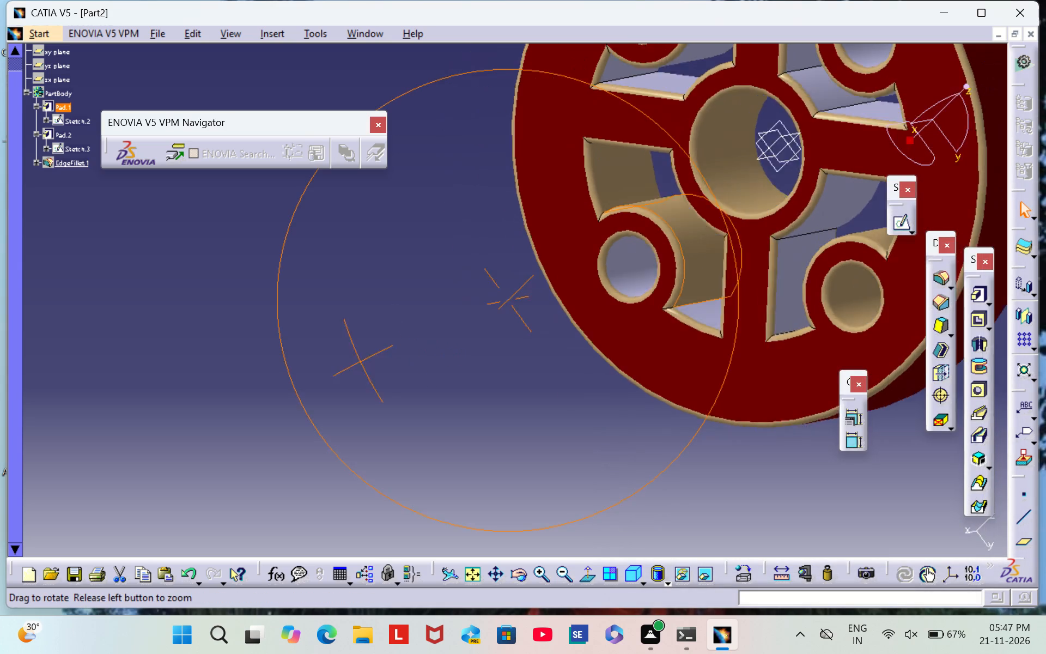
{"action": "right_click_drag", "start_coordinate": [350, 366], "coordinate": [326, 373]}
{"action": "middle_click_drag", "start_coordinate": [350, 366], "coordinate": [326, 373]}
{"action": "left_click", "coordinate": [500, 311]}
{"action": "middle_click_drag", "start_coordinate": [532, 298], "coordinate": [204, 380]}
{"action": "scroll", "coordinate": [533, 296], "scroll_direction": "down", "scroll_amount": 1}
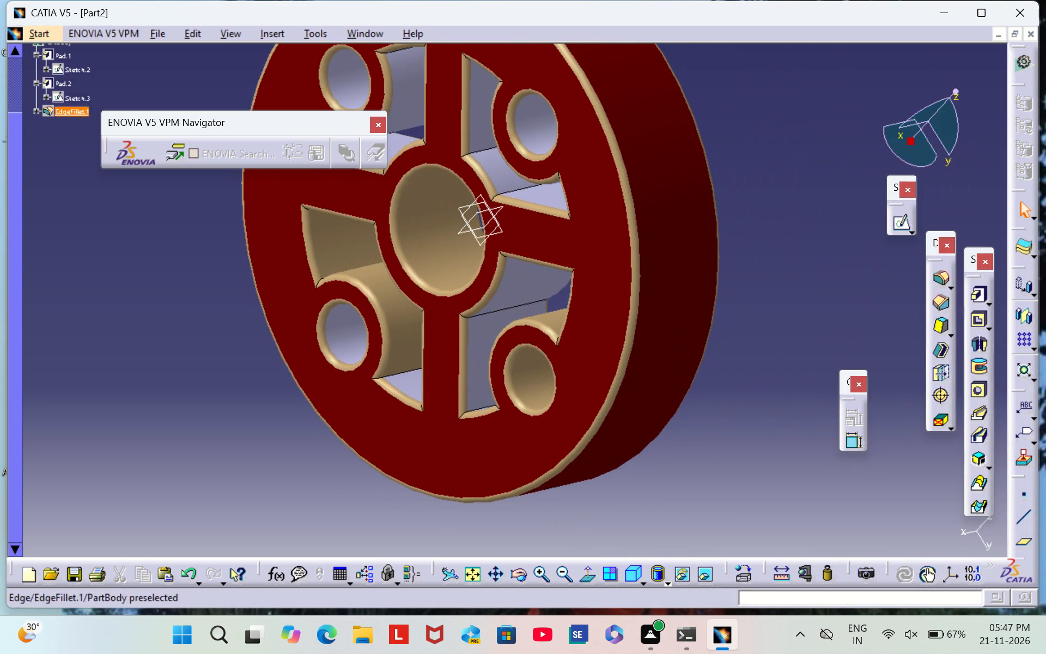
{"action": "middle_click_drag", "start_coordinate": [207, 264], "coordinate": [320, 318]}
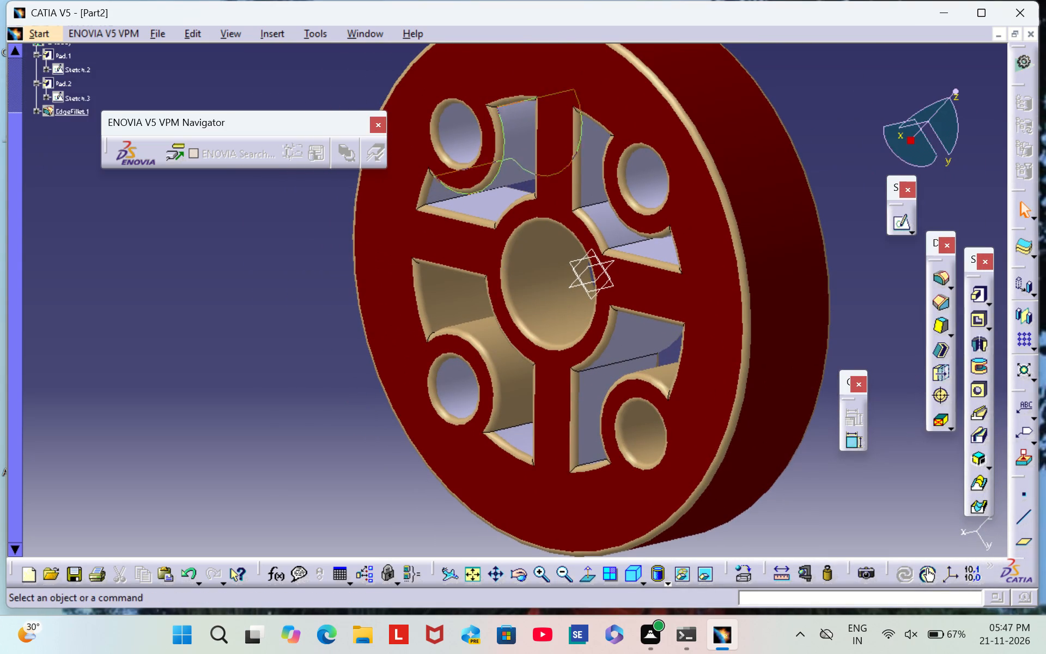
{"action": "right_click", "coordinate": [513, 137]}
{"action": "left_click", "coordinate": [585, 208]}
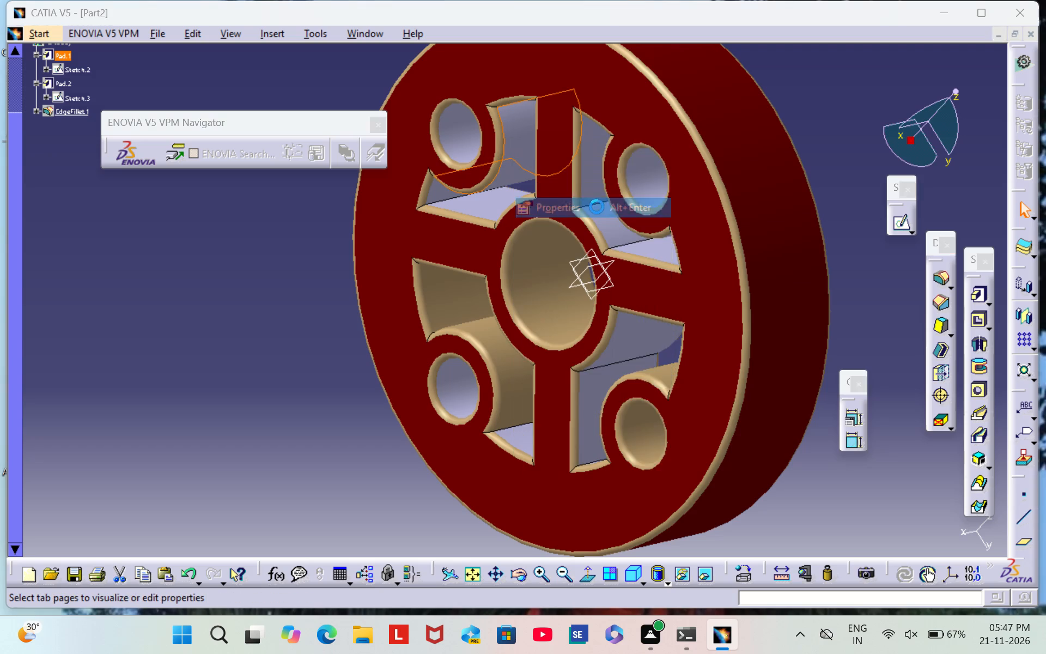
{"action": "left_click", "coordinate": [707, 174]}
{"action": "left_click", "coordinate": [740, 396]}
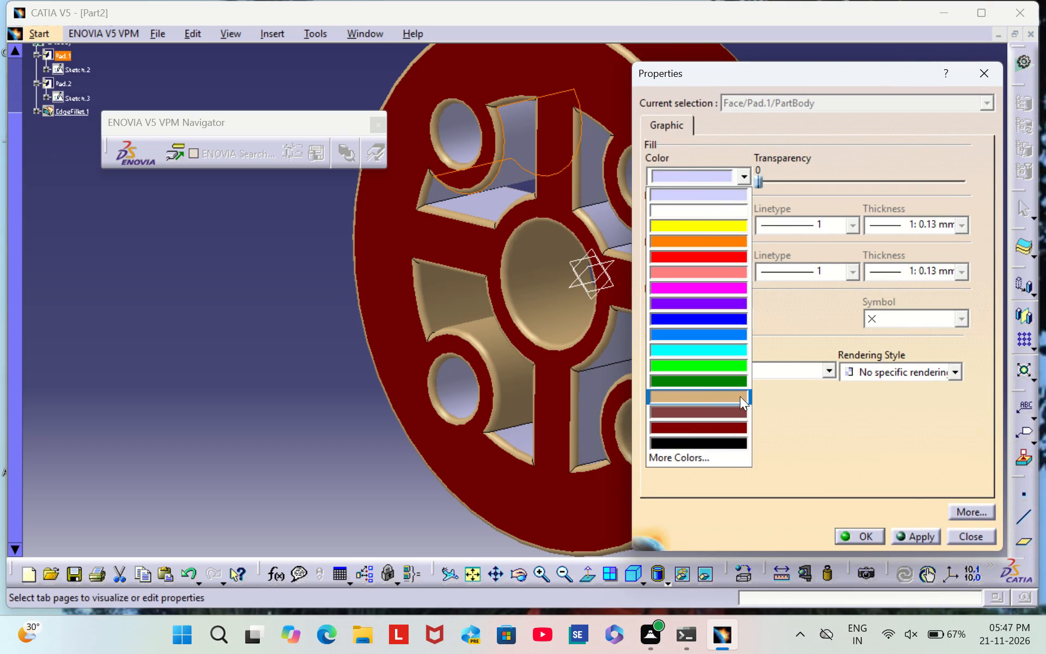
{"action": "left_click", "coordinate": [856, 536]}
{"action": "left_click", "coordinate": [834, 180]}
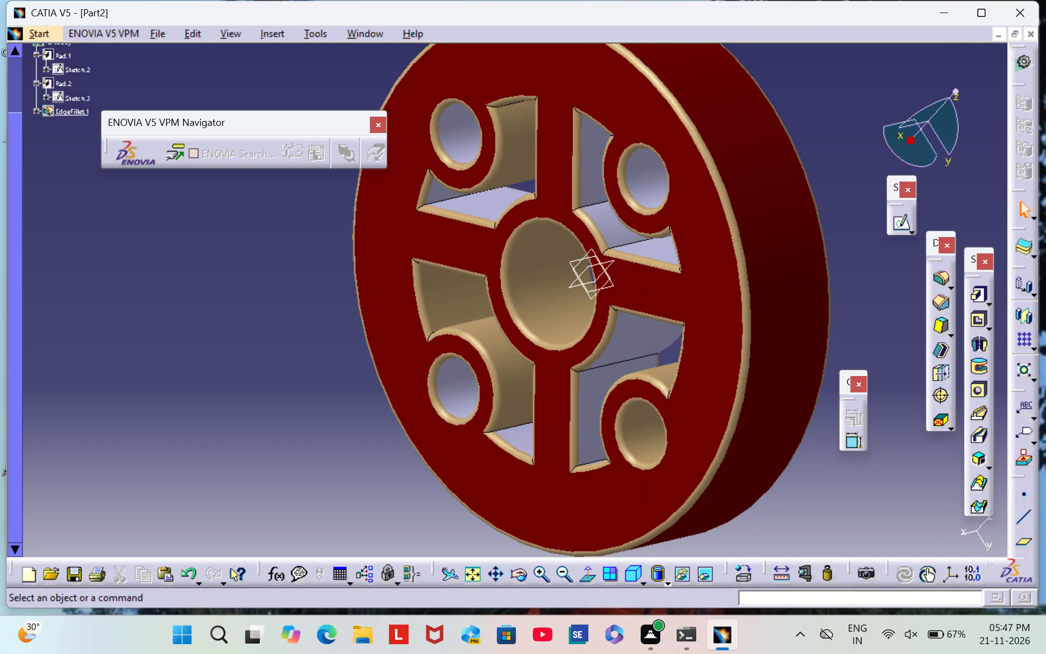
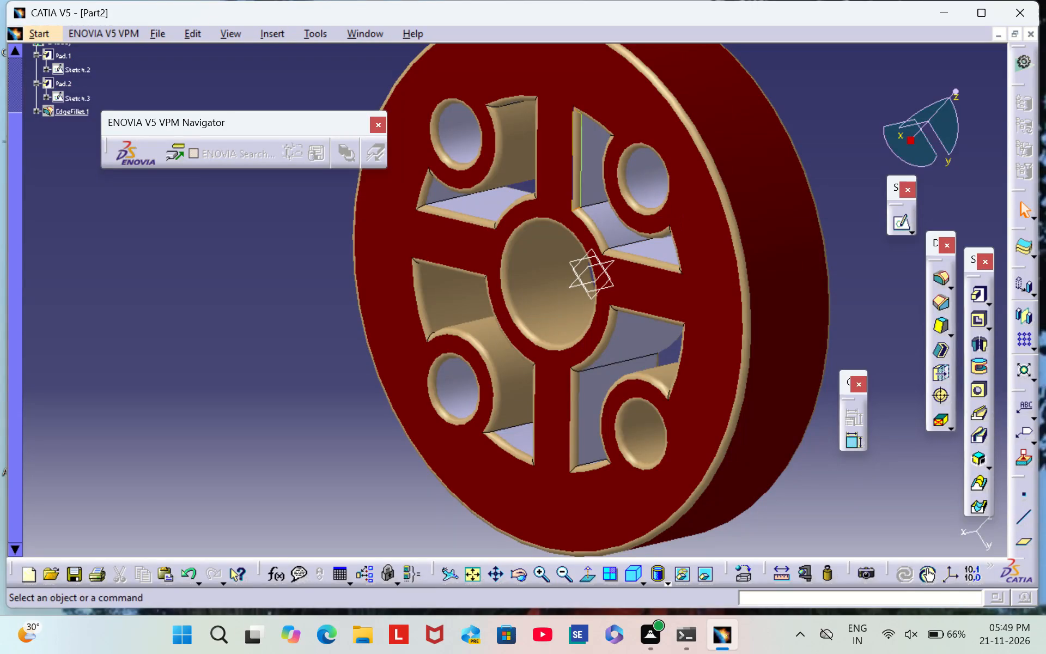
Set the fill colour of the flat Pad.2 side face of the vertical rib in the upper-right pocket to tan.
{"action": "right_click", "coordinate": [592, 161]}
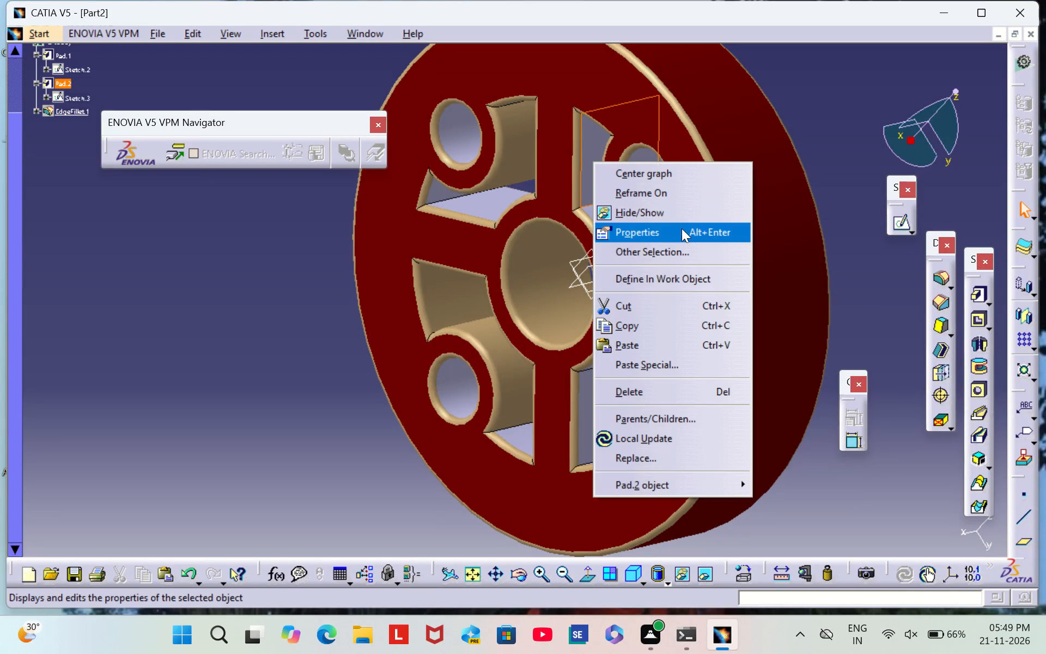
{"action": "left_click", "coordinate": [682, 228]}
{"action": "left_click", "coordinate": [738, 172]}
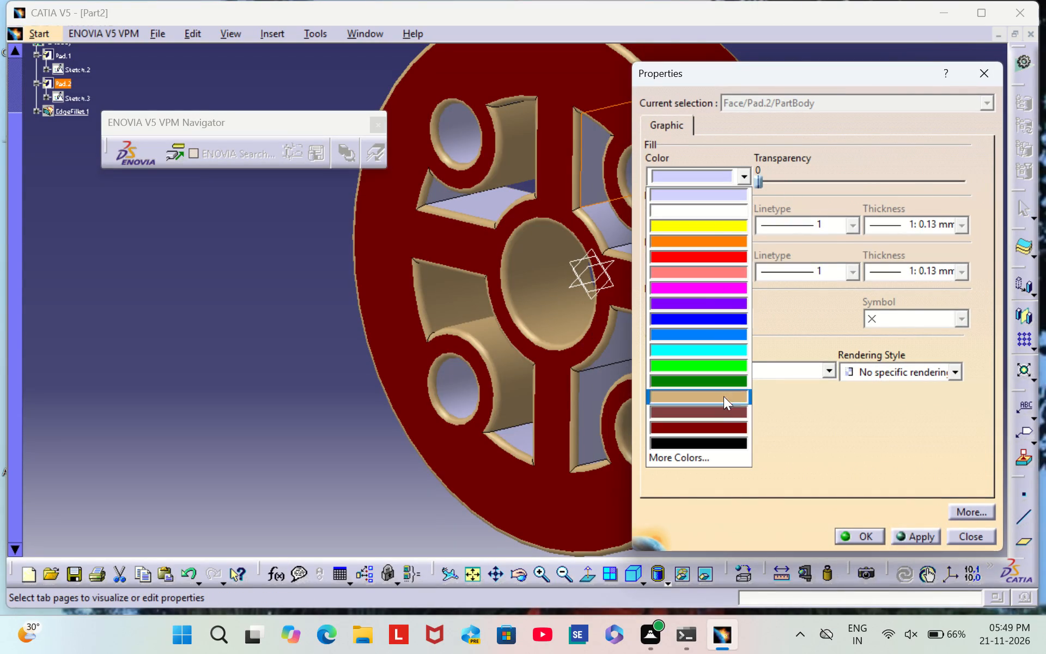
{"action": "left_click", "coordinate": [724, 399]}
{"action": "left_click", "coordinate": [867, 532]}
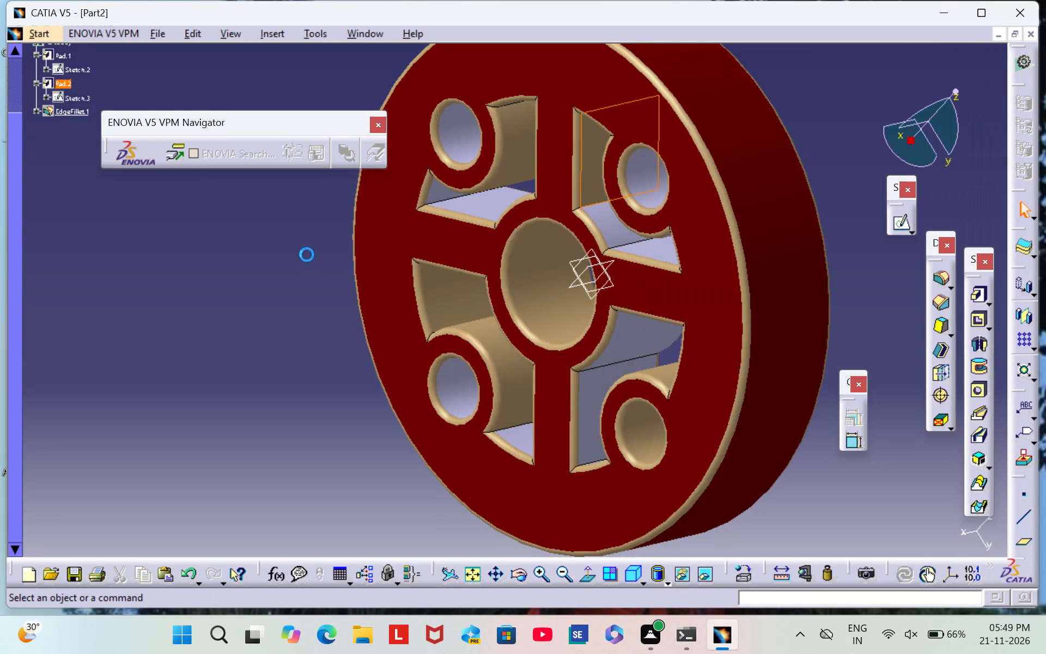
{"action": "left_click", "coordinate": [307, 255]}
Set the fill colour of the flat Pad.2 rib side face along the bottom of the upper-left pocket to tan.
{"action": "right_click", "coordinate": [476, 209]}
{"action": "right_click", "coordinate": [476, 209]}
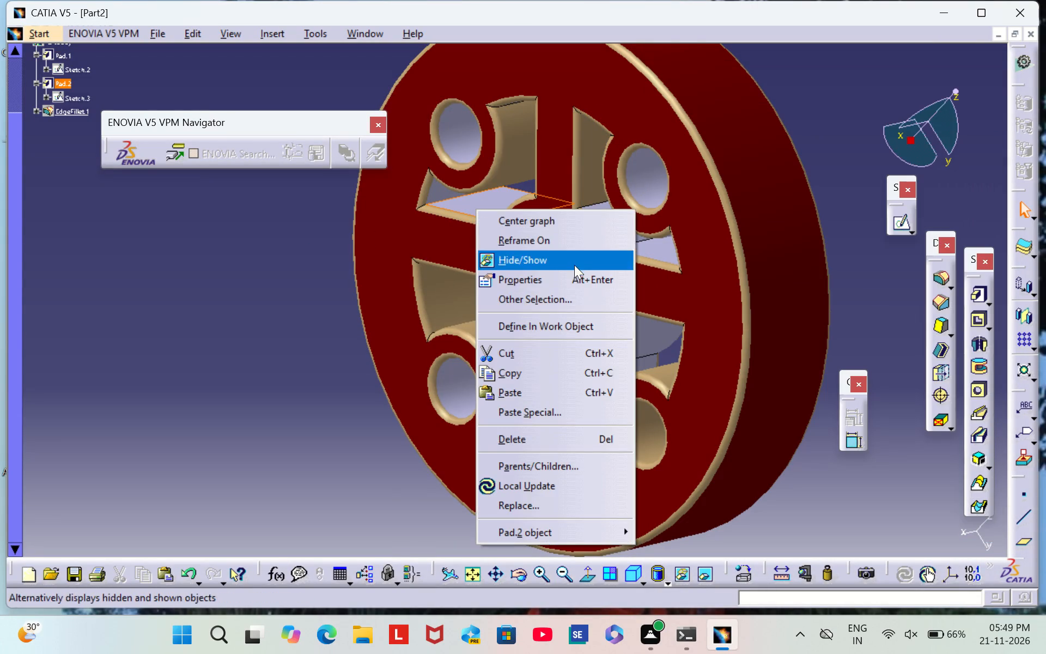
{"action": "left_click", "coordinate": [574, 275]}
{"action": "left_click", "coordinate": [714, 176]}
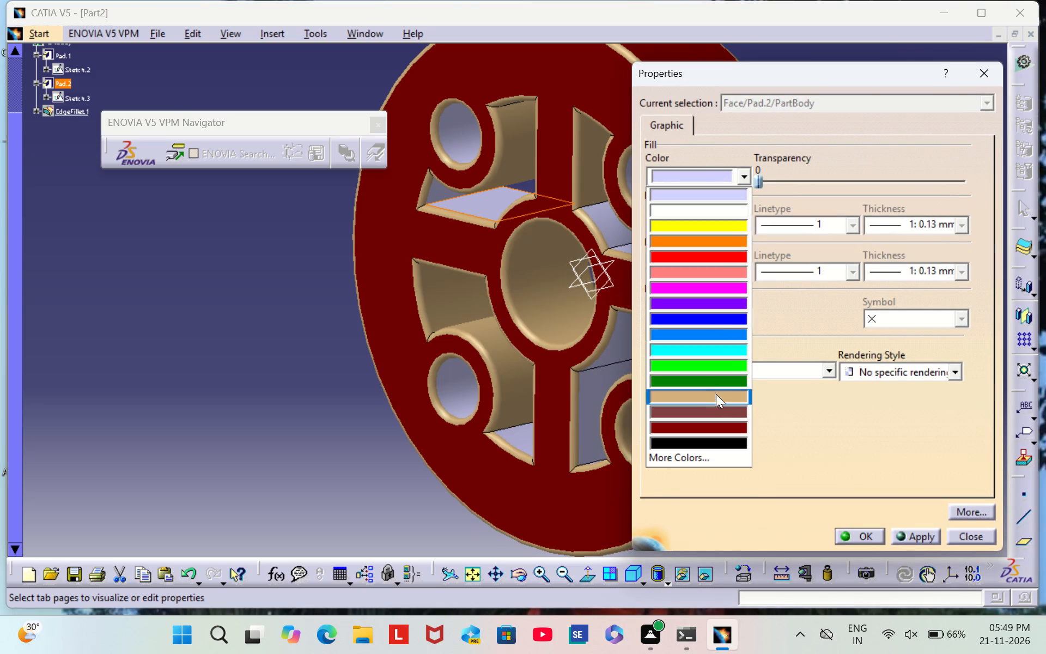
{"action": "left_click", "coordinate": [718, 397]}
{"action": "left_click", "coordinate": [866, 535]}
{"action": "left_click", "coordinate": [347, 294]}
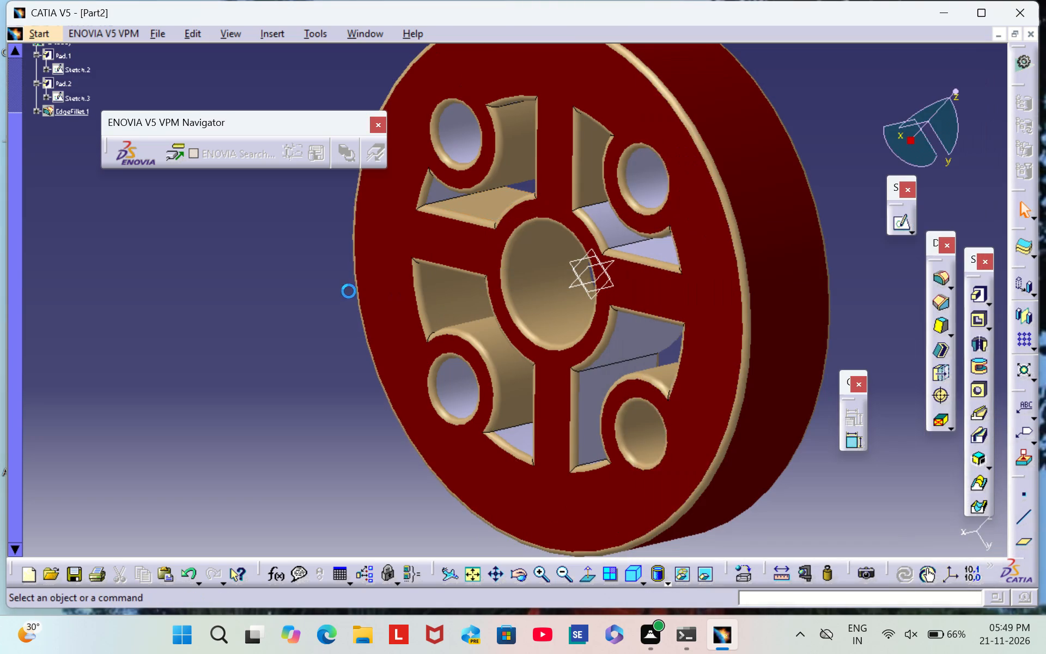
Set the fill colour of the upper-left bolt hole's bore to tan.
{"action": "right_click", "coordinate": [449, 133]}
{"action": "left_click", "coordinate": [531, 201]}
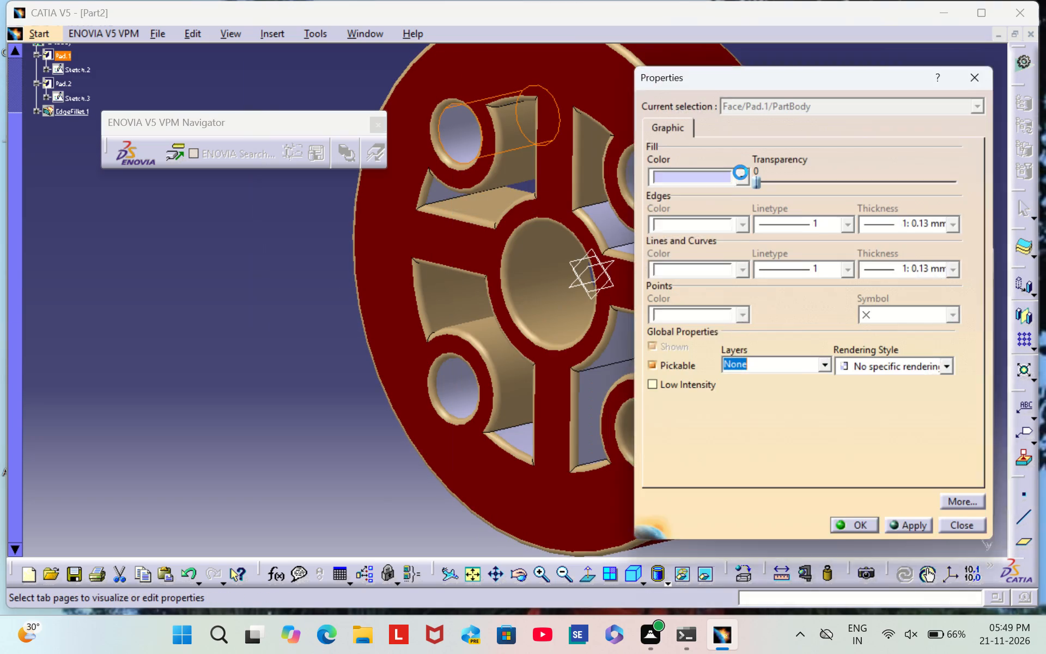
{"action": "left_click", "coordinate": [732, 170]}
{"action": "left_click", "coordinate": [730, 393]}
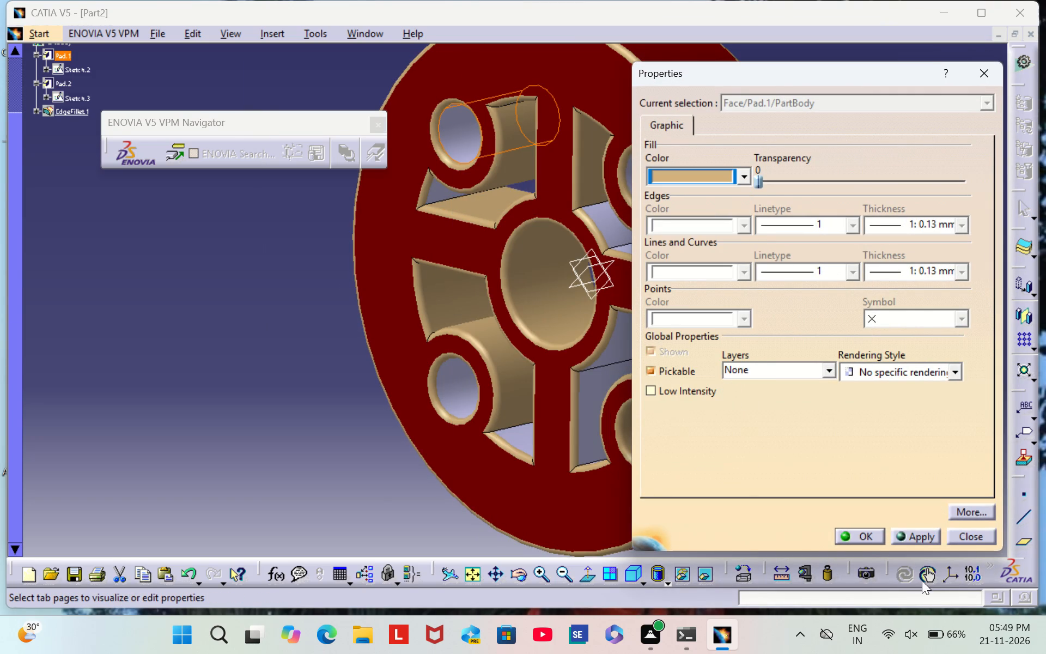
{"action": "left_click", "coordinate": [855, 527]}
{"action": "left_click", "coordinate": [837, 462]}
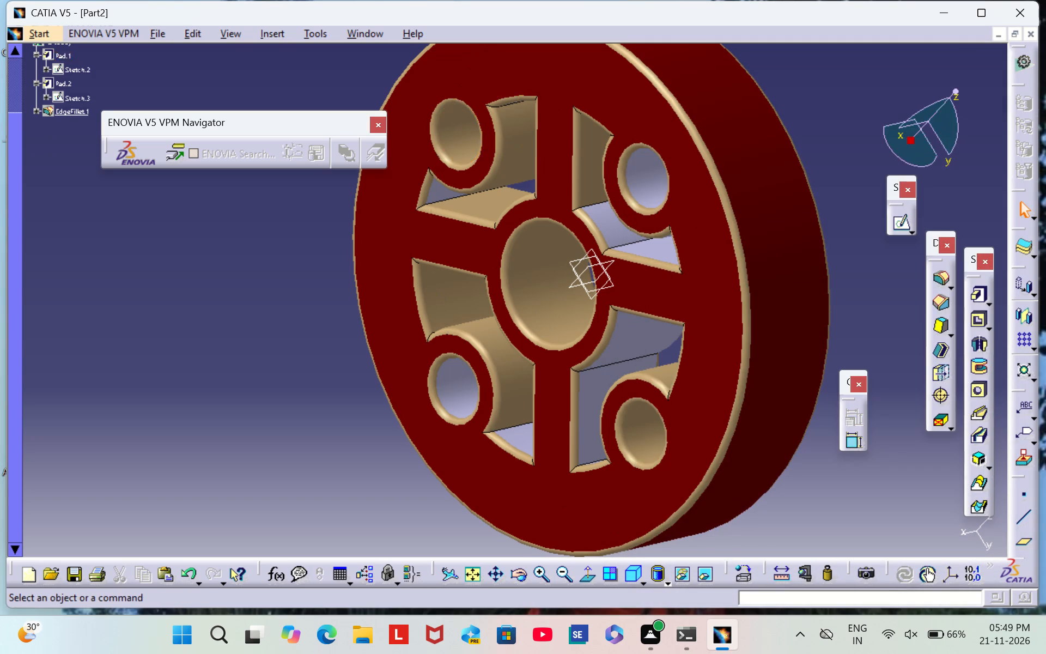
Set the fill colour of the upper-right bolt hole's bore to tan.
{"action": "right_click", "coordinate": [633, 186]}
{"action": "left_click", "coordinate": [708, 253]}
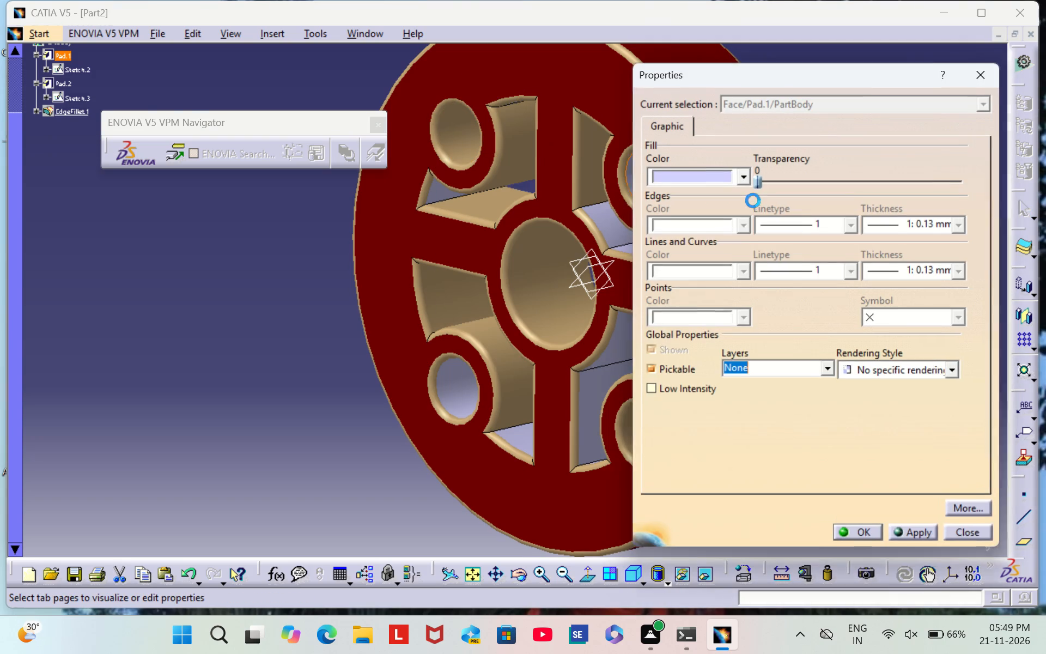
{"action": "left_click", "coordinate": [726, 175]}
{"action": "left_click", "coordinate": [728, 401]}
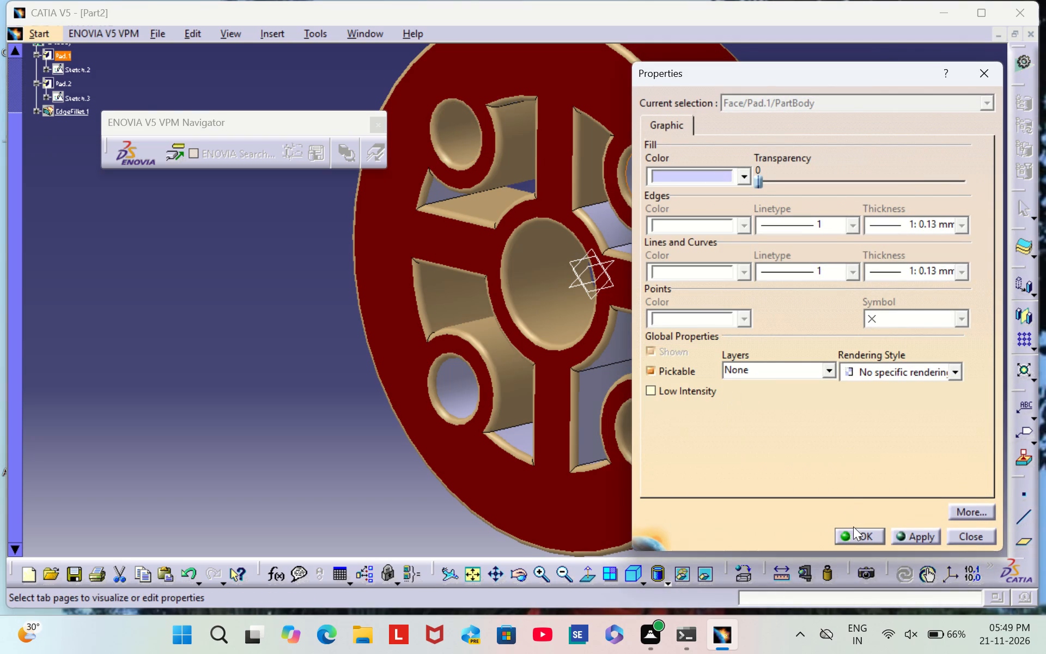
{"action": "left_click", "coordinate": [854, 527]}
{"action": "left_click", "coordinate": [822, 473]}
Set the fill colour of the curved hub-side wall in the lower-right pocket to tan.
{"action": "right_click", "coordinate": [643, 342]}
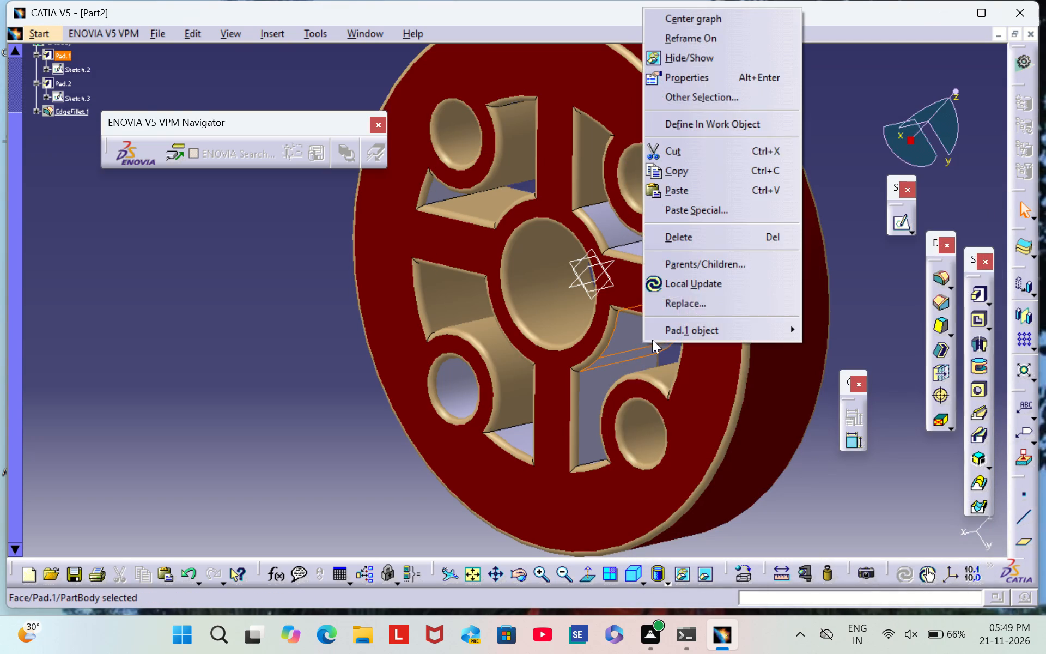
{"action": "left_click", "coordinate": [694, 79]}
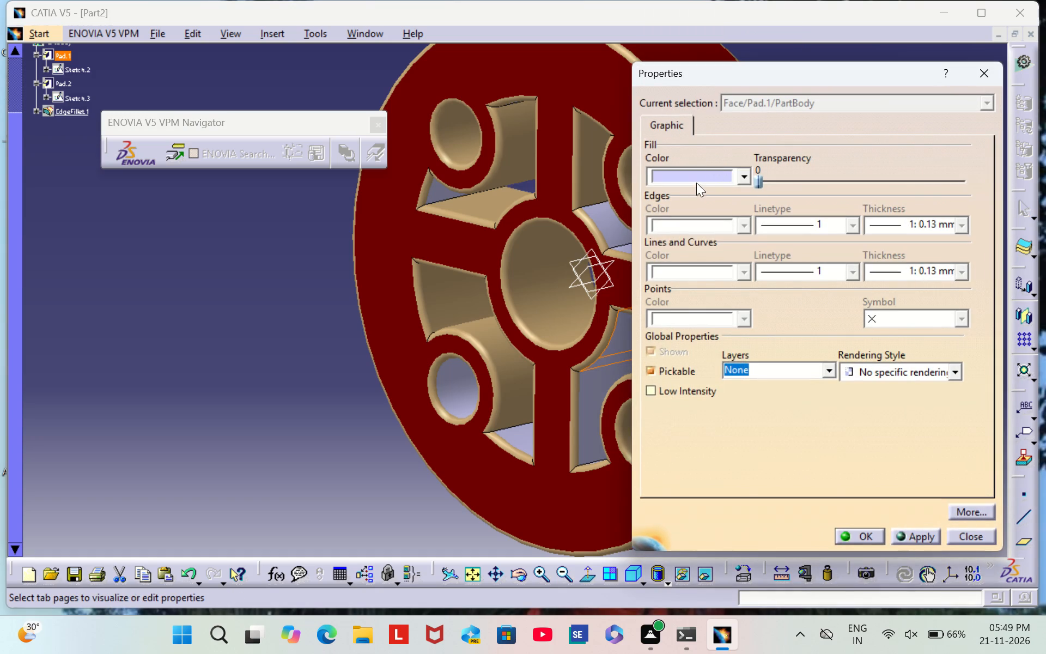
{"action": "left_click", "coordinate": [696, 178]}
{"action": "left_click", "coordinate": [735, 397]}
{"action": "left_click", "coordinate": [860, 535]}
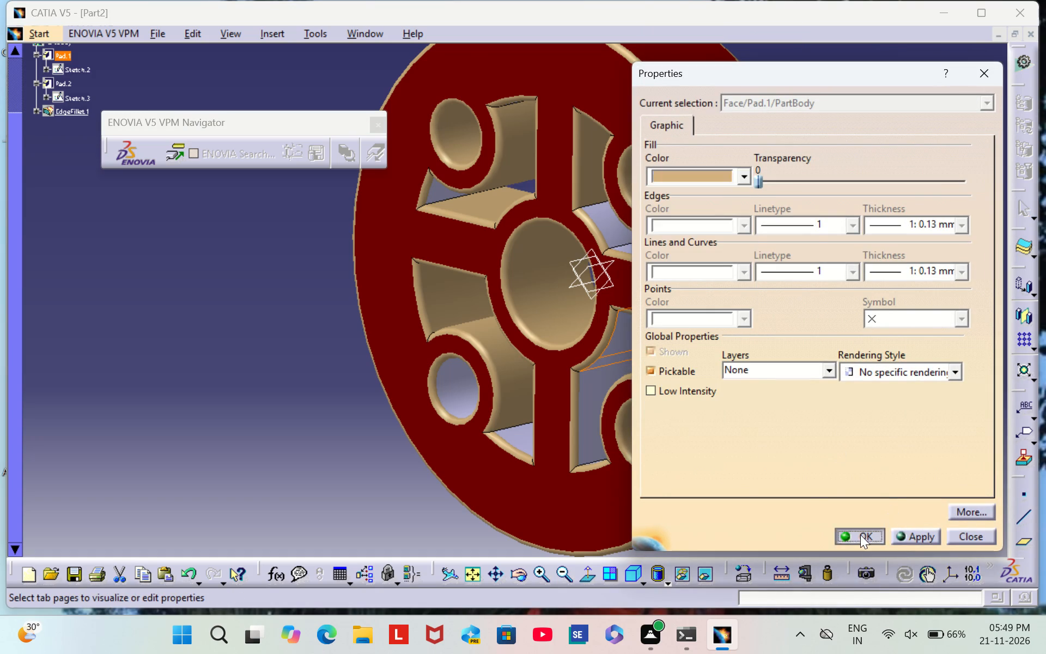
Set the fill colour of the lower-left bolt hole's bore to tan.
{"action": "right_click", "coordinate": [455, 390]}
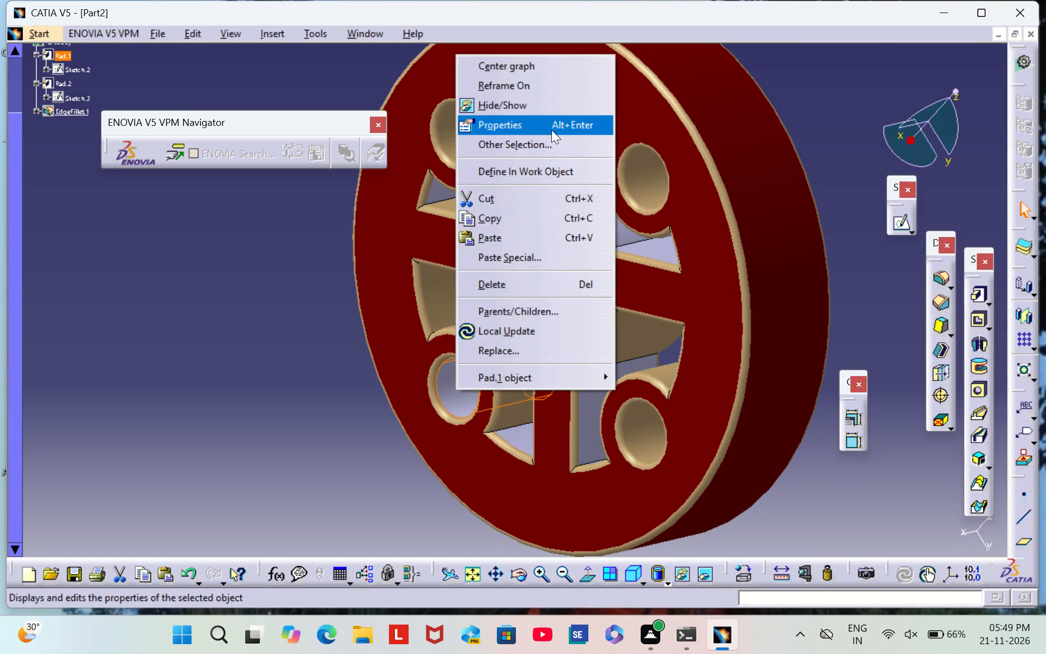
{"action": "left_click", "coordinate": [554, 121]}
{"action": "left_click", "coordinate": [703, 171]}
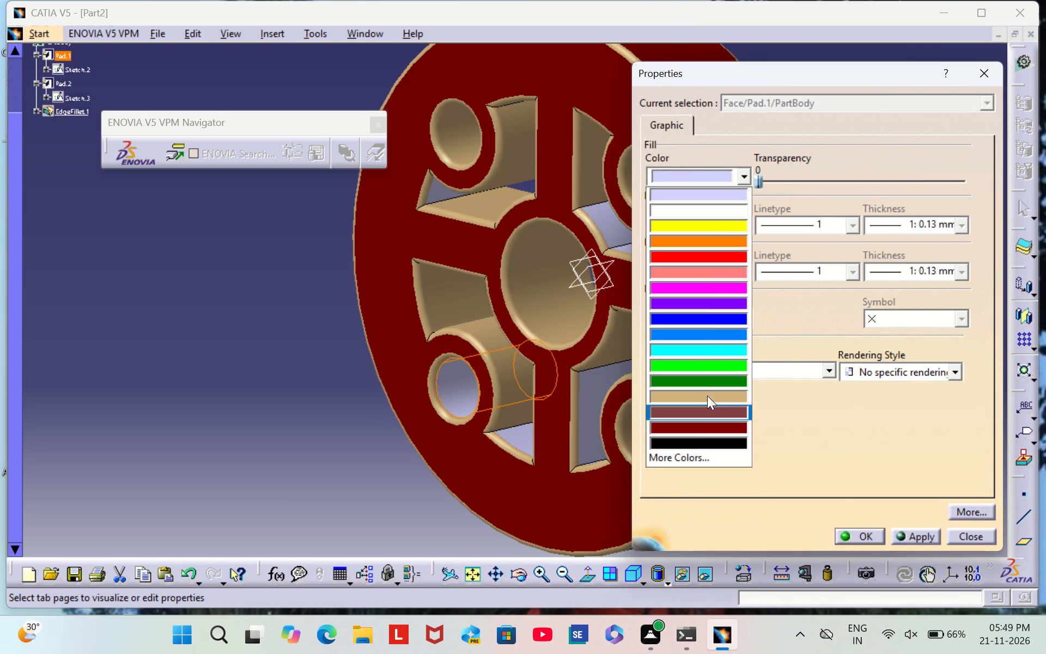
{"action": "left_click", "coordinate": [707, 395]}
{"action": "left_click", "coordinate": [858, 536]}
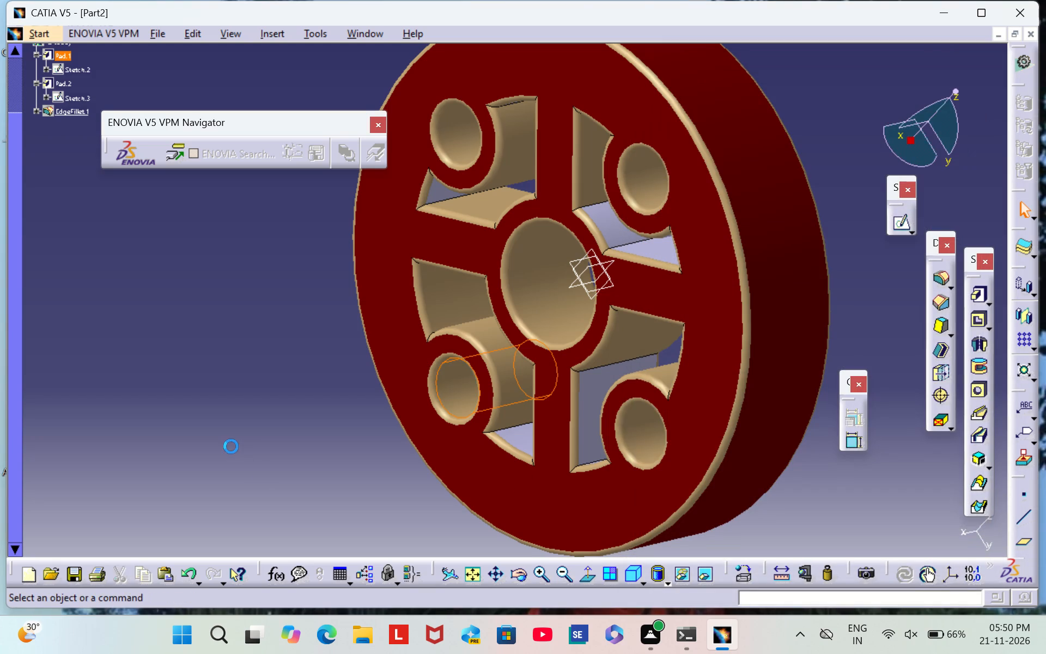
{"action": "left_click", "coordinate": [231, 447]}
Turn to the opposite pocket walls and set the vertical rib's flat Pad.2 side face in the upper-left pocket to tan fill.
{"action": "middle_click_drag", "start_coordinate": [260, 427], "coordinate": [418, 308]}
{"action": "right_click_drag", "start_coordinate": [264, 426], "coordinate": [418, 308]}
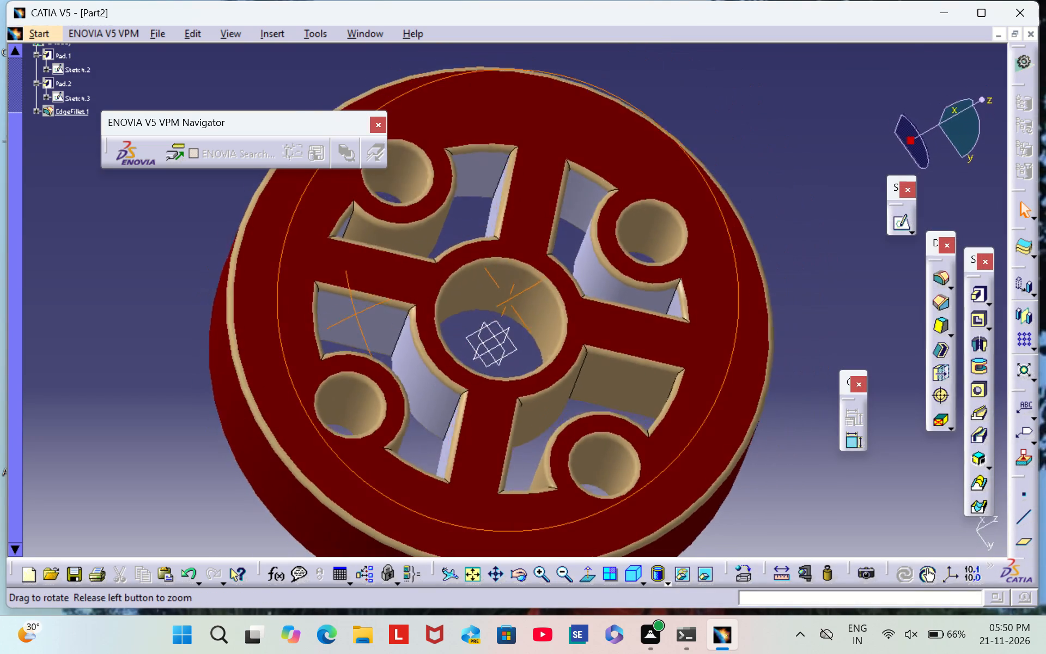
{"action": "right_click_drag", "start_coordinate": [418, 308], "coordinate": [537, 437]}
{"action": "middle_click_drag", "start_coordinate": [418, 308], "coordinate": [537, 437]}
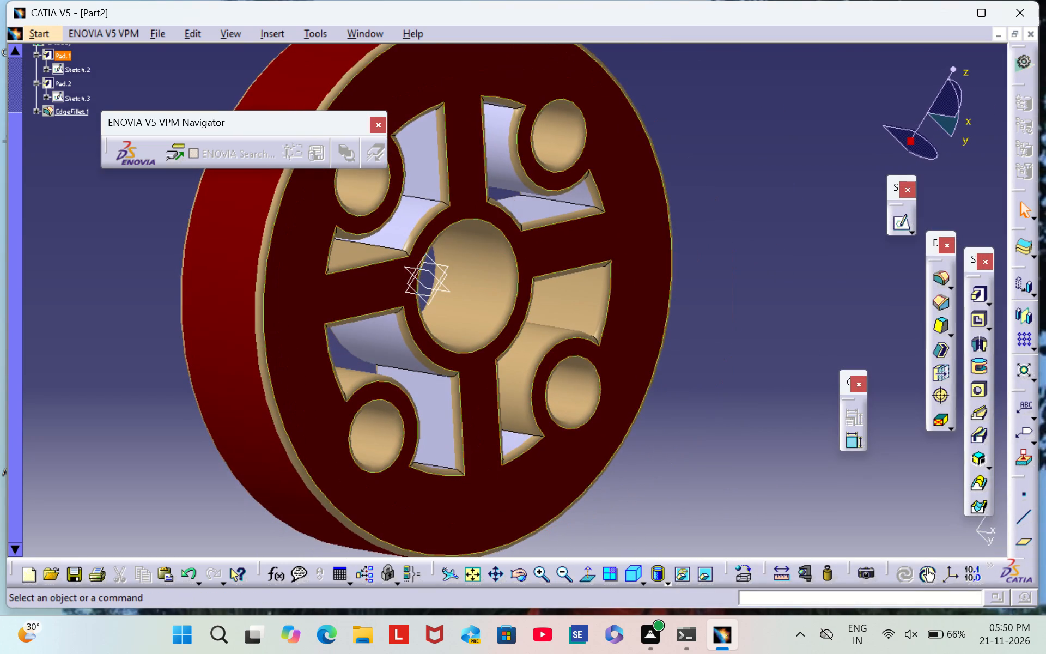
{"action": "right_click", "coordinate": [422, 152]}
{"action": "left_click", "coordinate": [495, 226]}
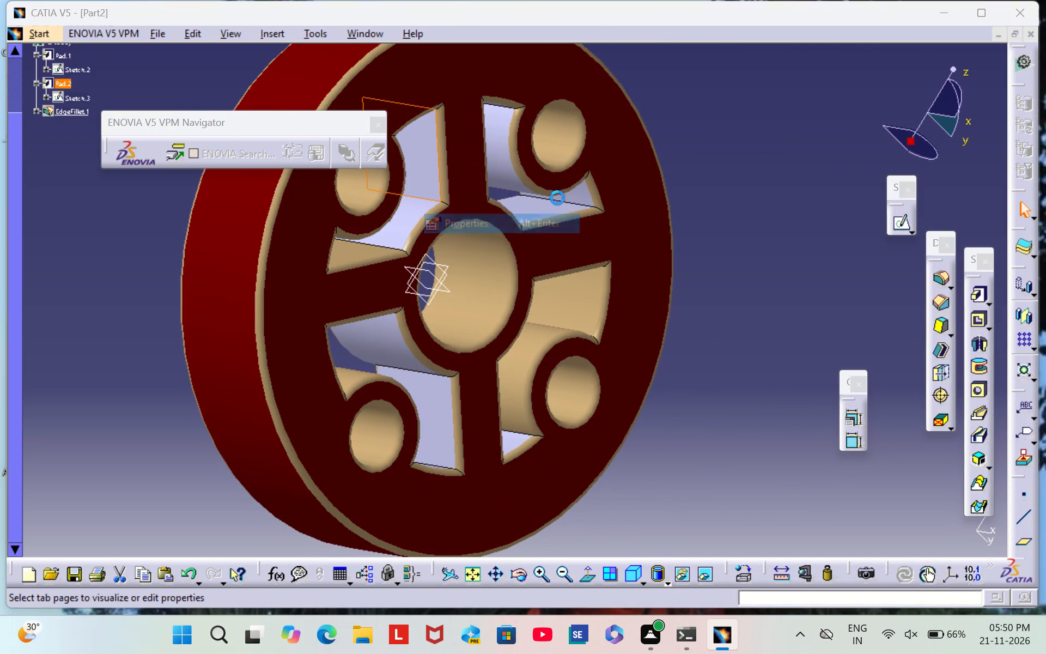
{"action": "left_click", "coordinate": [697, 176]}
{"action": "left_click", "coordinate": [738, 395]}
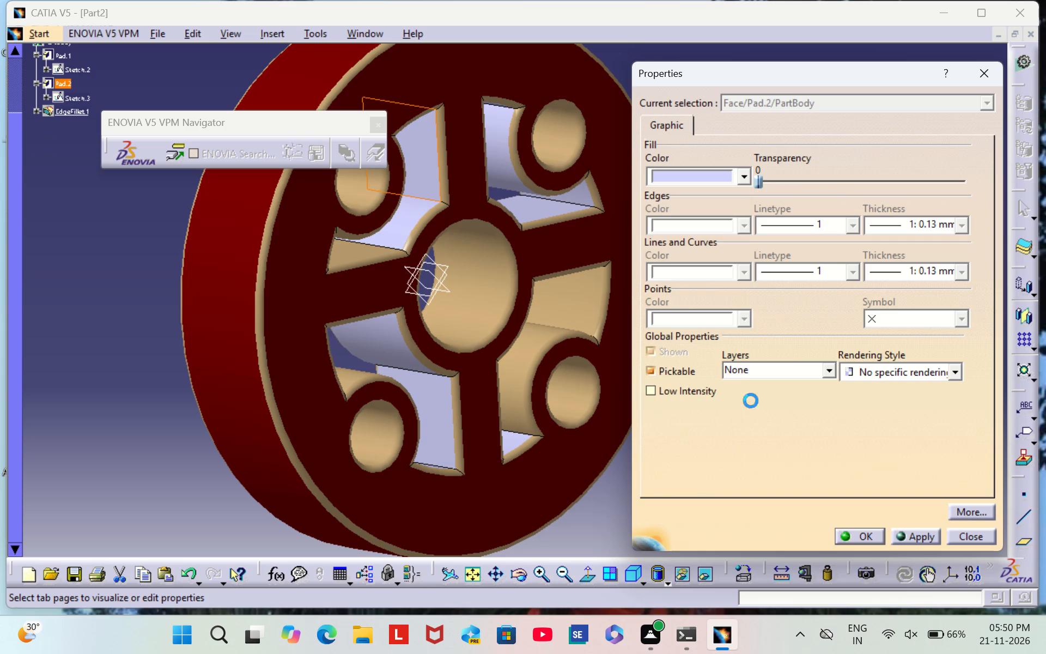
{"action": "left_click", "coordinate": [846, 535]}
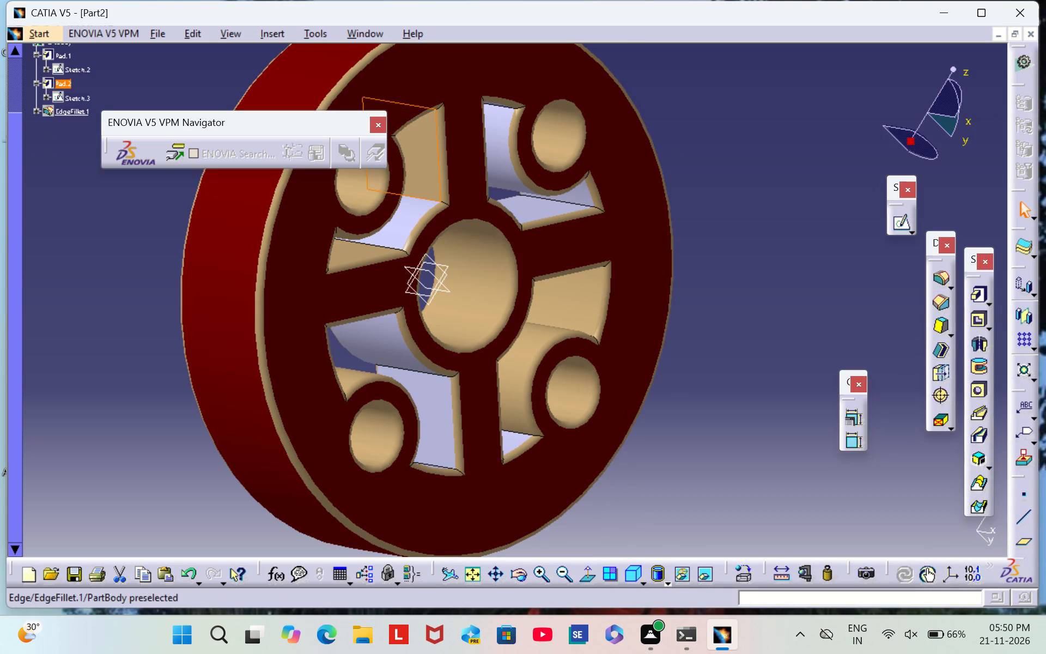
{"action": "left_click", "coordinate": [729, 151]}
Set the fill colour of the curved boss wall around the bolt hole in the upper-right pocket to tan.
{"action": "right_click", "coordinate": [501, 126]}
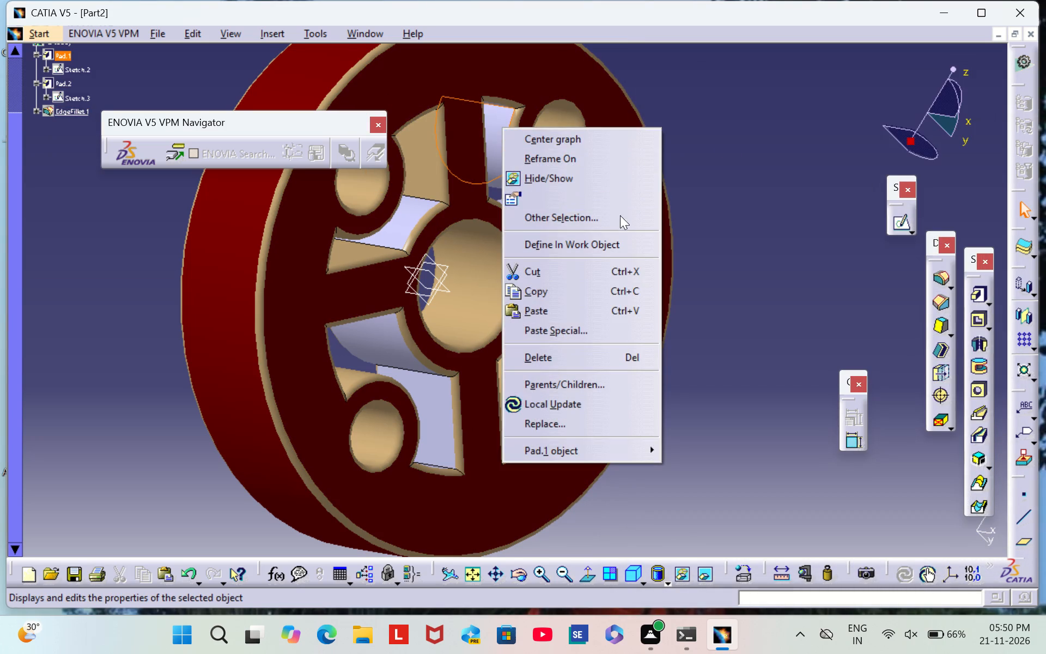
{"action": "left_click", "coordinate": [617, 201]}
{"action": "left_click", "coordinate": [690, 182]}
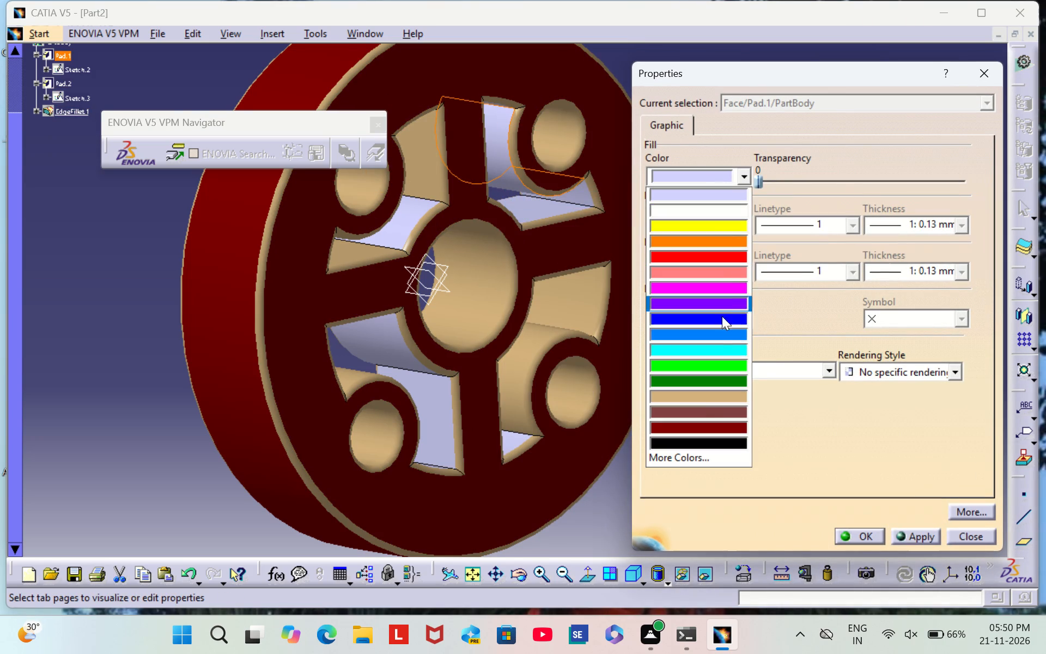
{"action": "left_click", "coordinate": [704, 396]}
{"action": "left_click", "coordinate": [863, 531]}
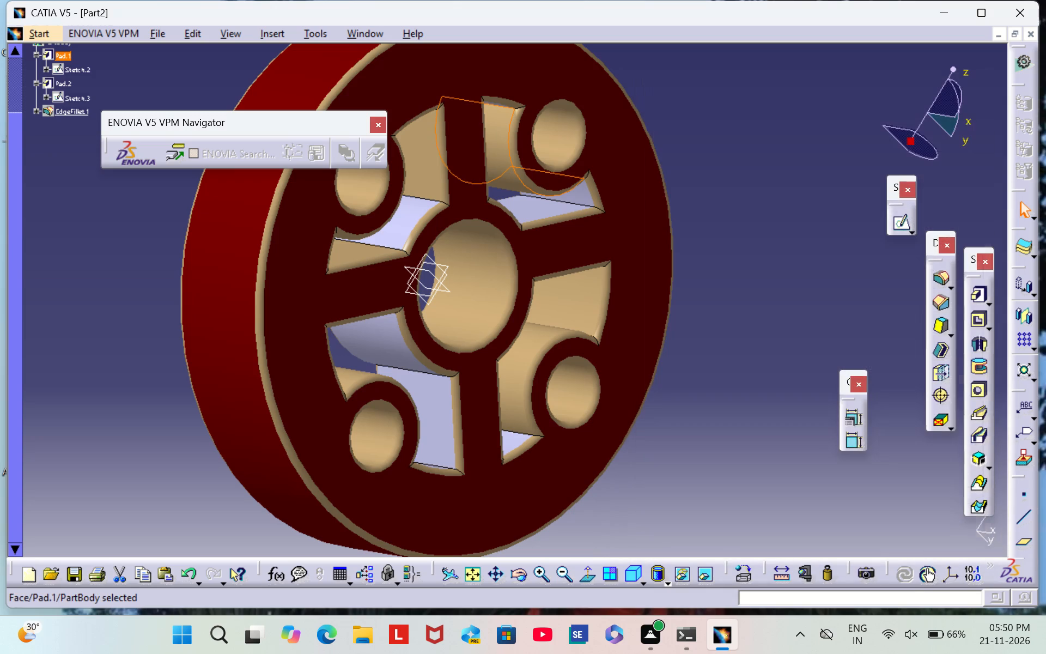
{"action": "left_click", "coordinate": [812, 171]}
Set the fill colour of the flat Pad.2 rib side face along the bottom of the upper-right pocket to tan.
{"action": "right_click", "coordinate": [532, 209]}
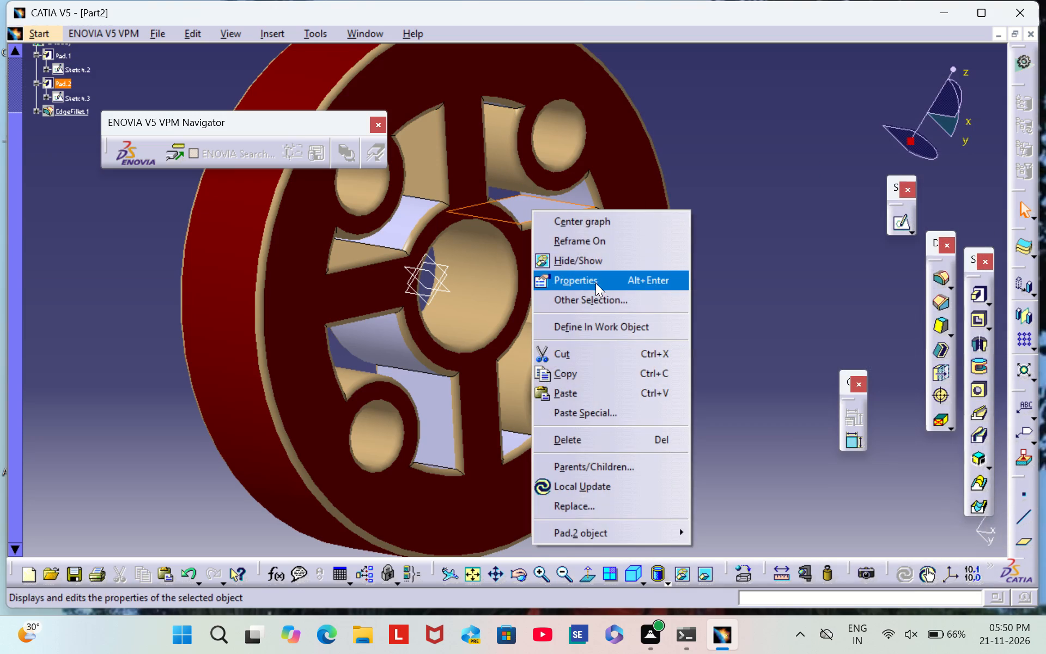
{"action": "left_click", "coordinate": [597, 283]}
{"action": "left_click", "coordinate": [722, 176]}
{"action": "left_click", "coordinate": [700, 392]}
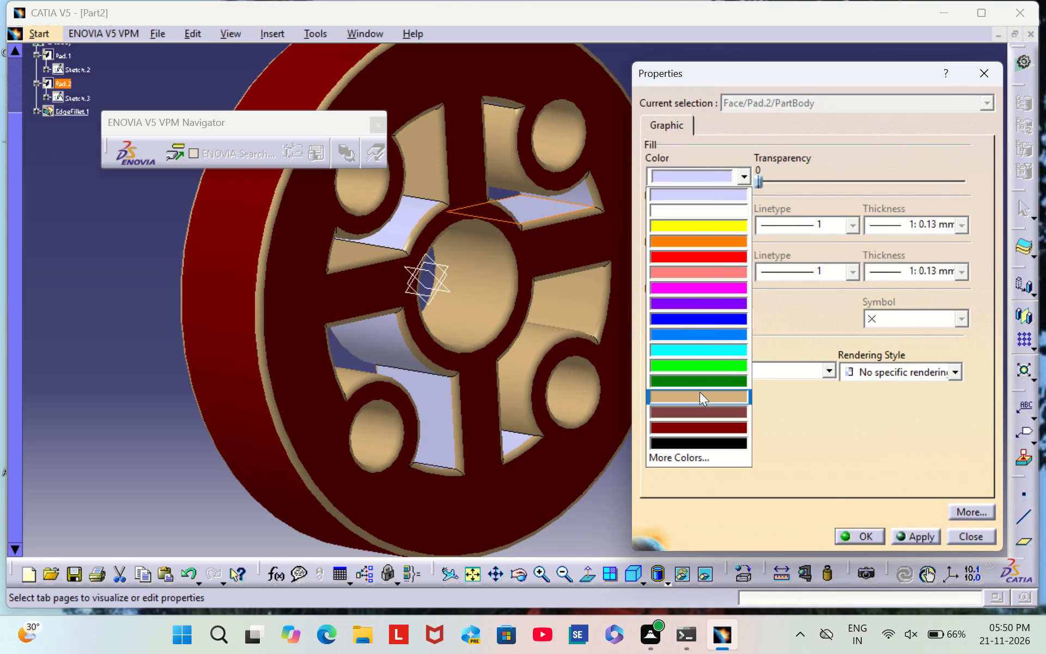
{"action": "left_click", "coordinate": [857, 531]}
{"action": "left_click", "coordinate": [751, 145]}
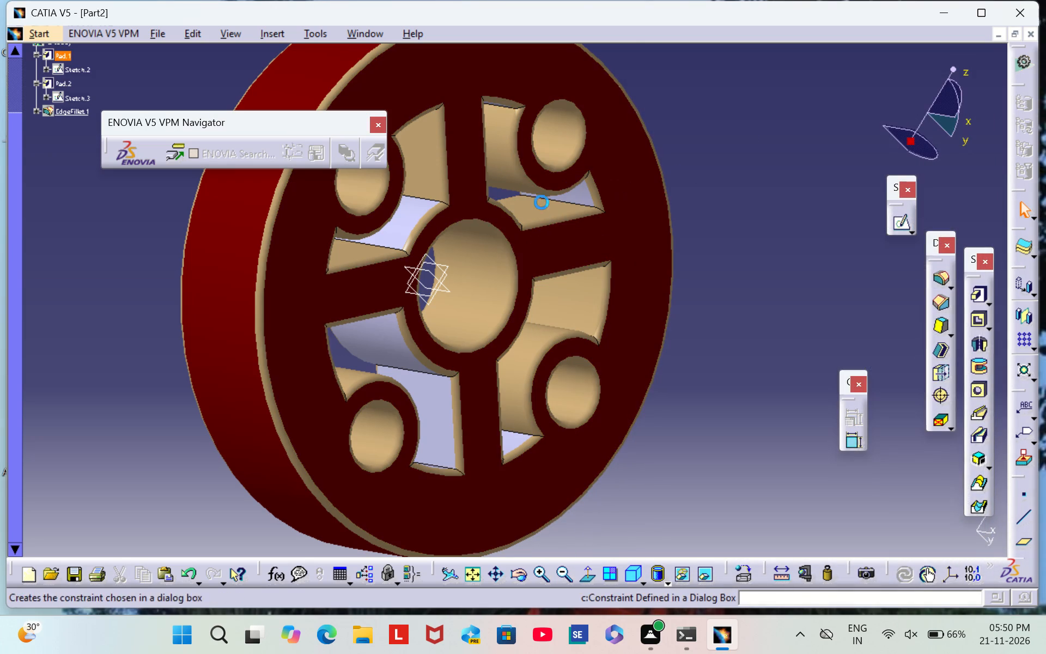
In the same pocket, set the fill colour of the short curved rim-side wall between the bolt-hole boss and the rib to tan.
{"action": "scroll", "coordinate": [159, 379], "scroll_direction": "down", "scroll_amount": 1}
{"action": "middle_click_drag", "start_coordinate": [160, 377], "coordinate": [399, 203]}
{"action": "right_click_drag", "start_coordinate": [160, 373], "coordinate": [399, 203]}
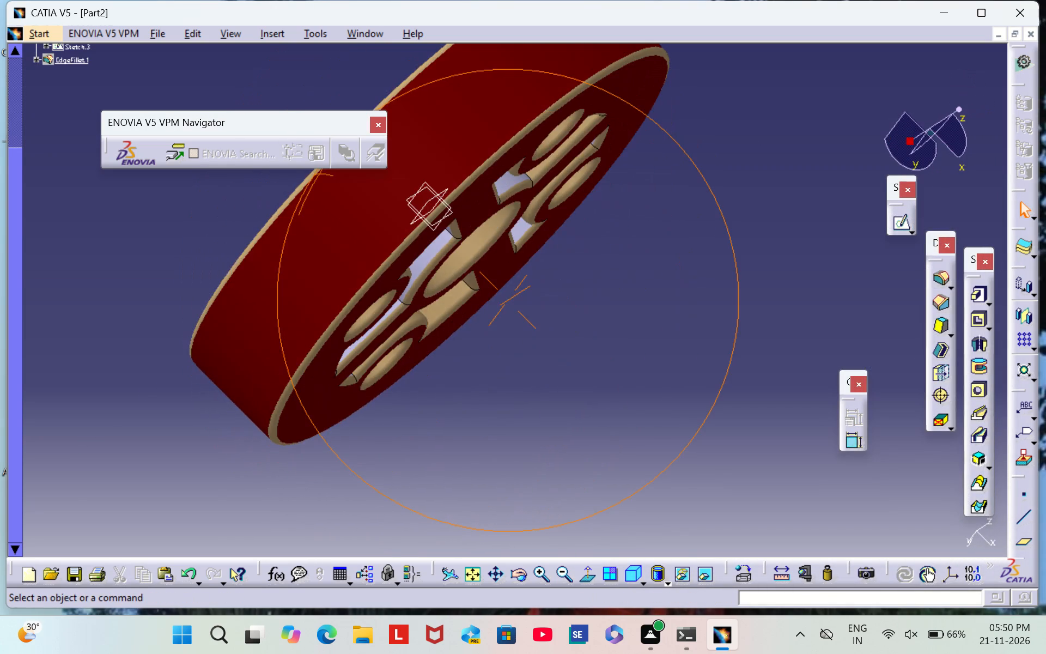
{"action": "right_click_drag", "start_coordinate": [399, 203], "coordinate": [372, 146]}
{"action": "middle_click_drag", "start_coordinate": [399, 203], "coordinate": [372, 146]}
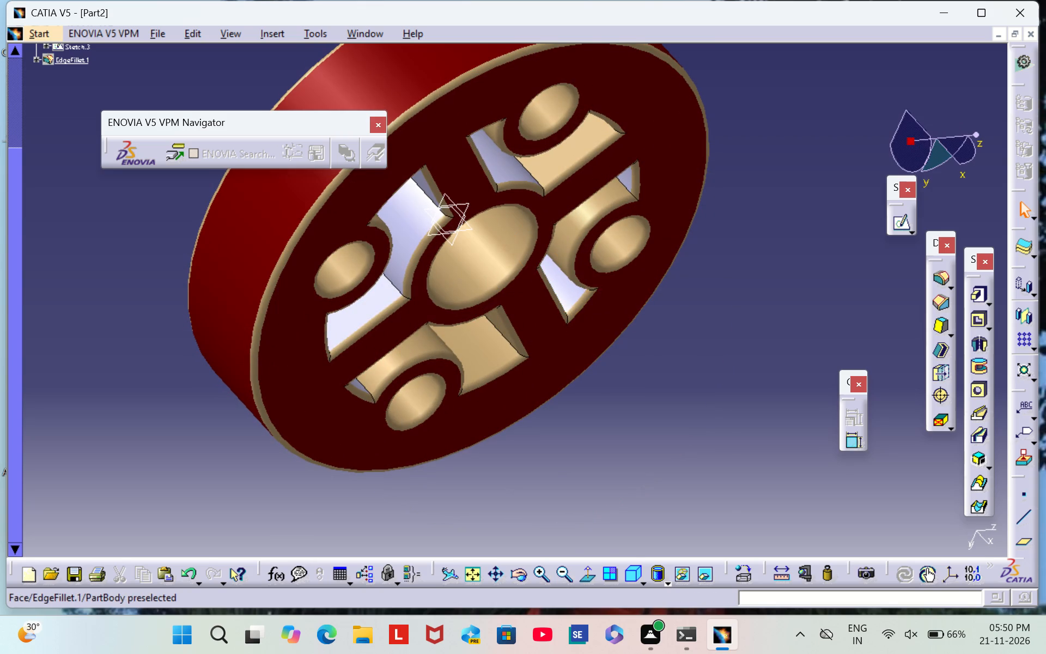
{"action": "right_click", "coordinate": [563, 284]}
{"action": "left_click", "coordinate": [653, 348]}
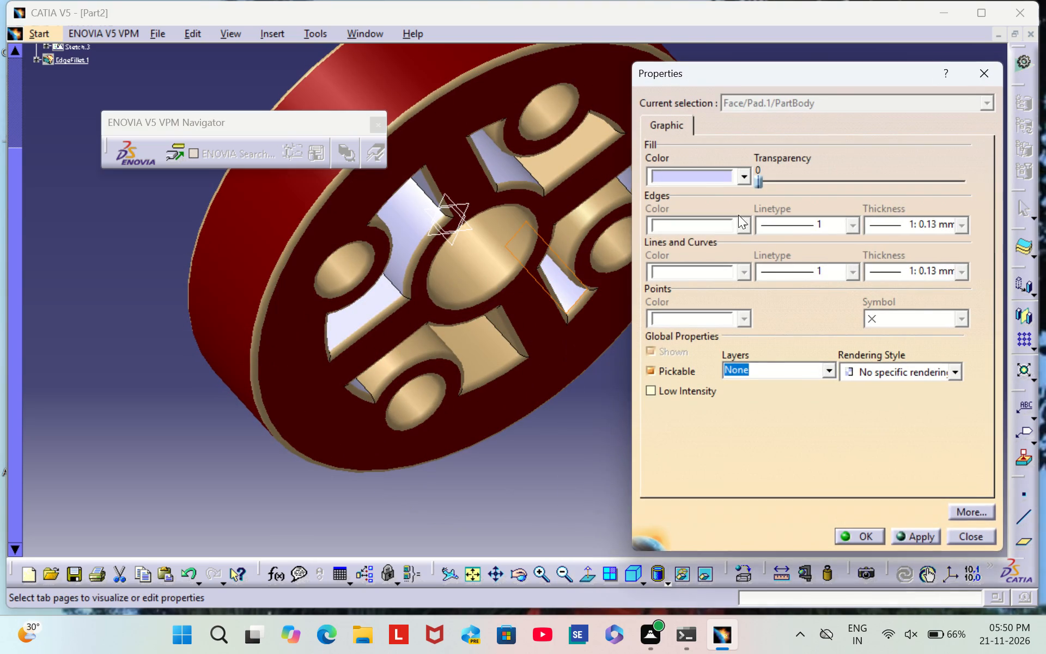
{"action": "left_click", "coordinate": [706, 179]}
{"action": "left_click", "coordinate": [717, 399]}
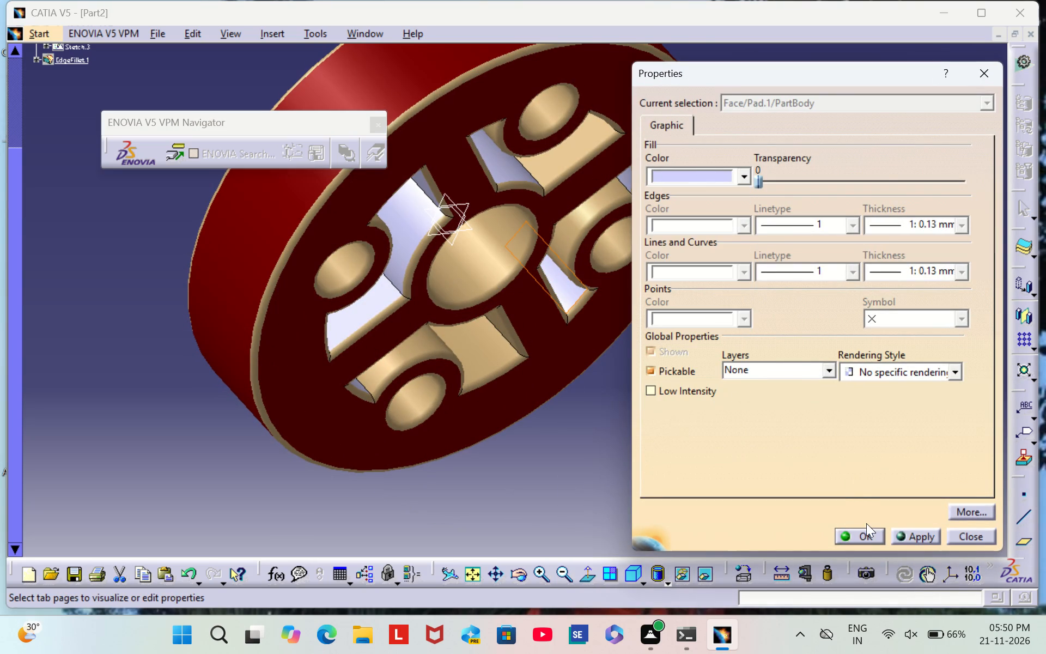
{"action": "left_click", "coordinate": [863, 530]}
{"action": "left_click", "coordinate": [731, 283]}
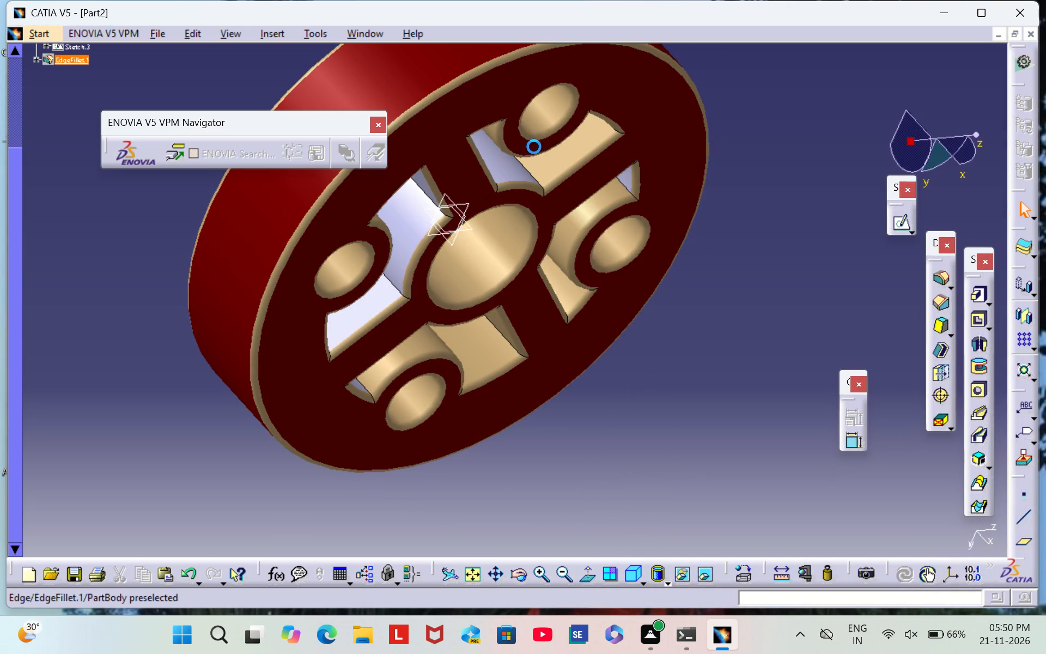
Set the fill colour of the curved hub-side wall in the adjacent pocket, beside its tan rib face, to tan.
{"action": "right_click", "coordinate": [496, 169]}
{"action": "left_click", "coordinate": [592, 241]}
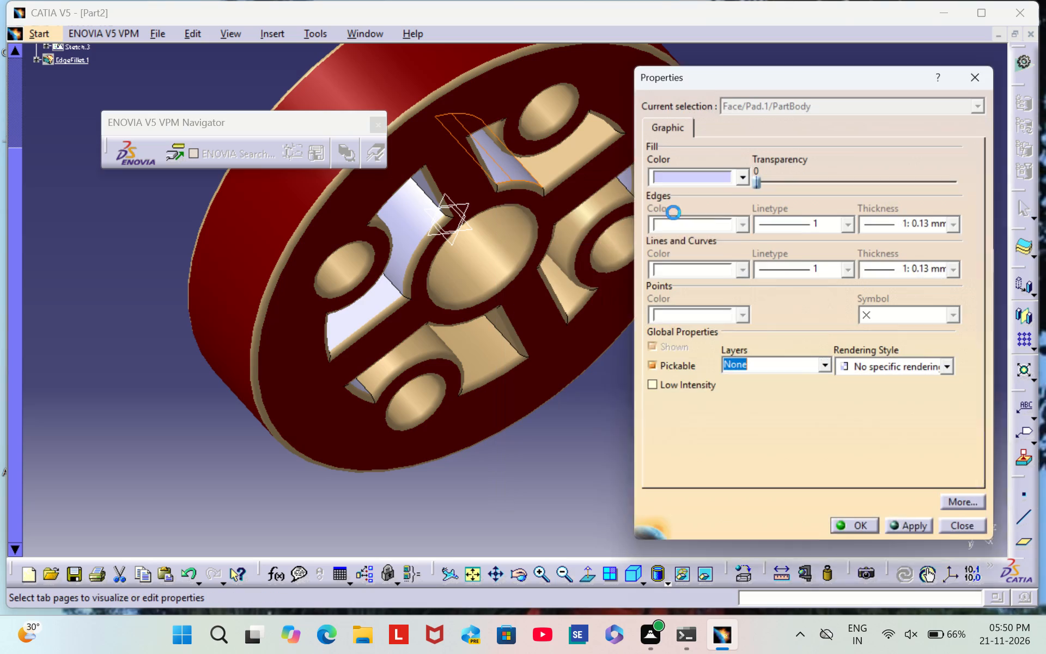
{"action": "left_click", "coordinate": [677, 178]}
{"action": "left_click", "coordinate": [729, 395]}
{"action": "left_click", "coordinate": [861, 538]}
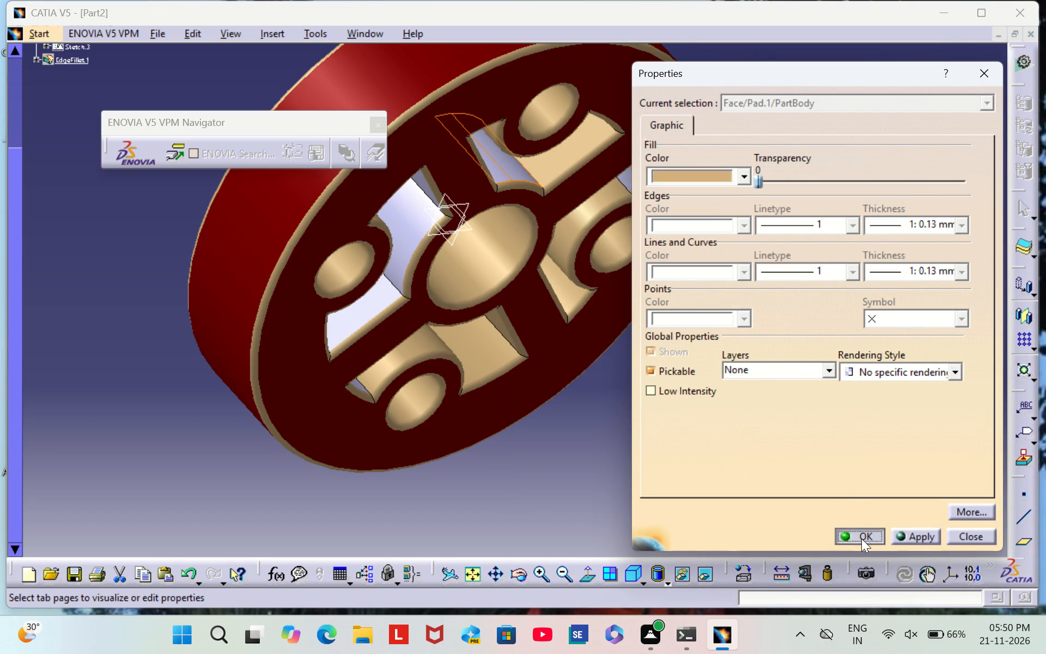
Set the fill colour of the curved hub-side wall in the left pocket to tan.
{"action": "right_click", "coordinate": [416, 215]}
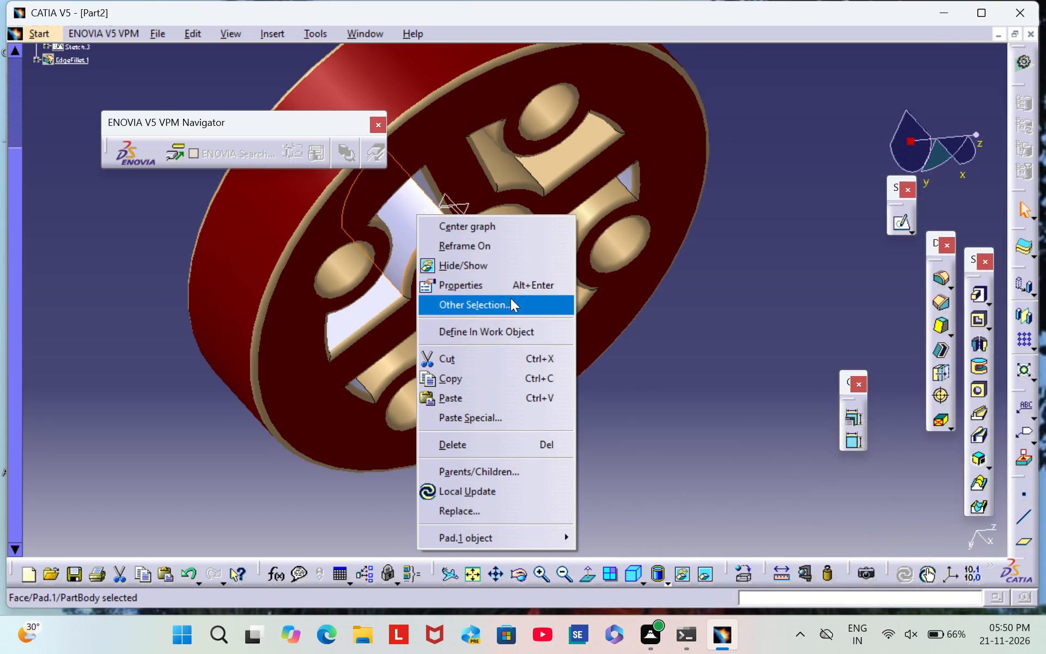
{"action": "left_click", "coordinate": [512, 279]}
{"action": "left_click", "coordinate": [679, 168]}
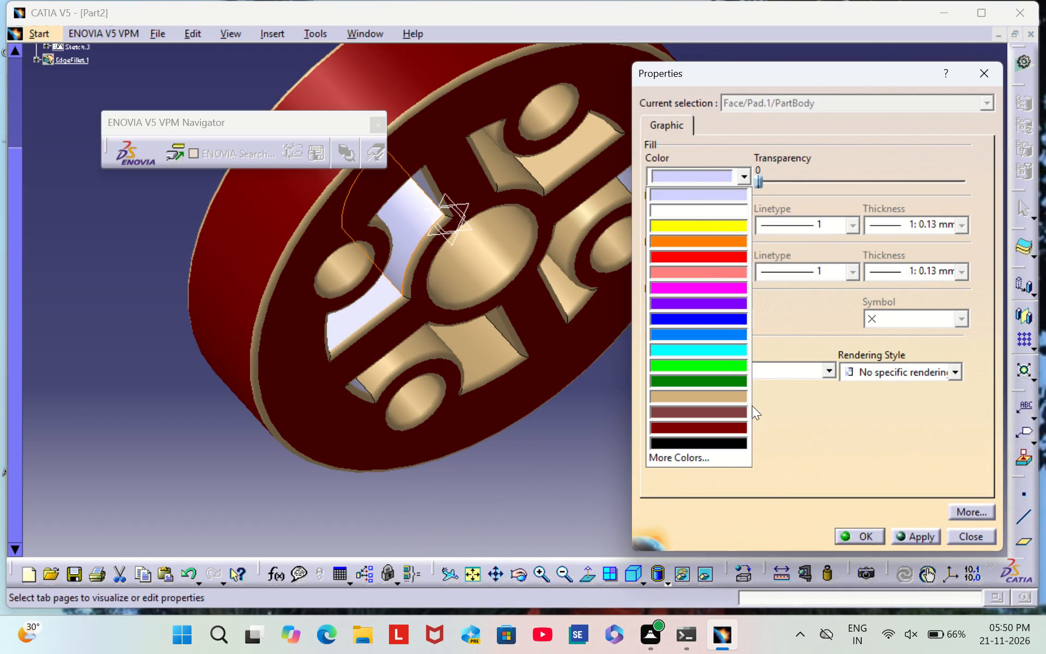
{"action": "left_click", "coordinate": [735, 387]}
{"action": "left_click", "coordinate": [691, 170]}
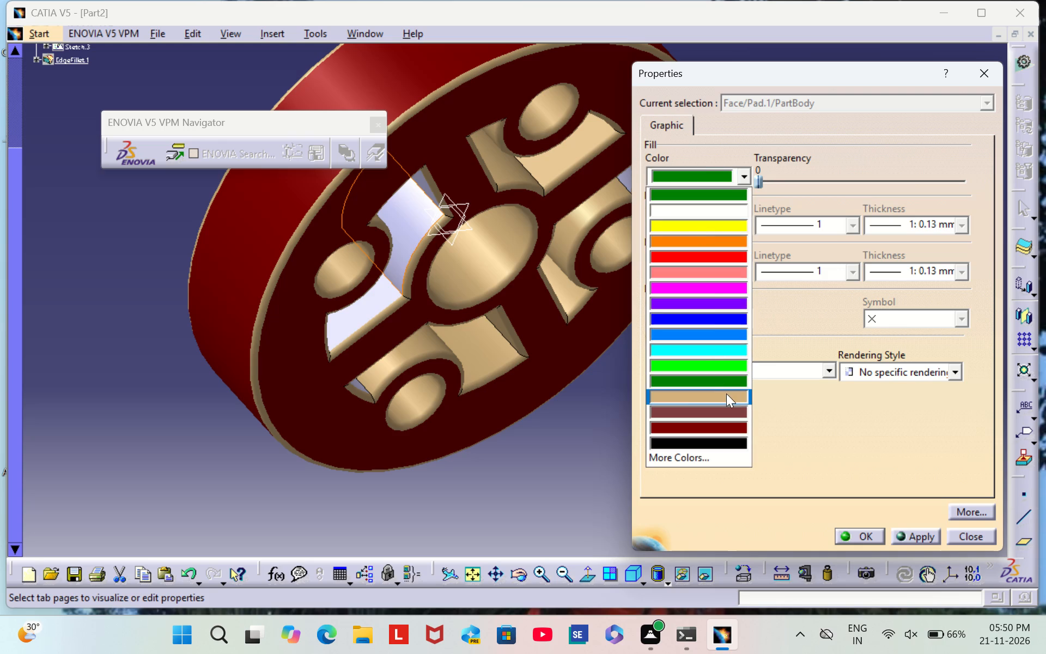
{"action": "left_click", "coordinate": [727, 396]}
{"action": "left_click", "coordinate": [870, 531]}
{"action": "left_click", "coordinate": [795, 415]}
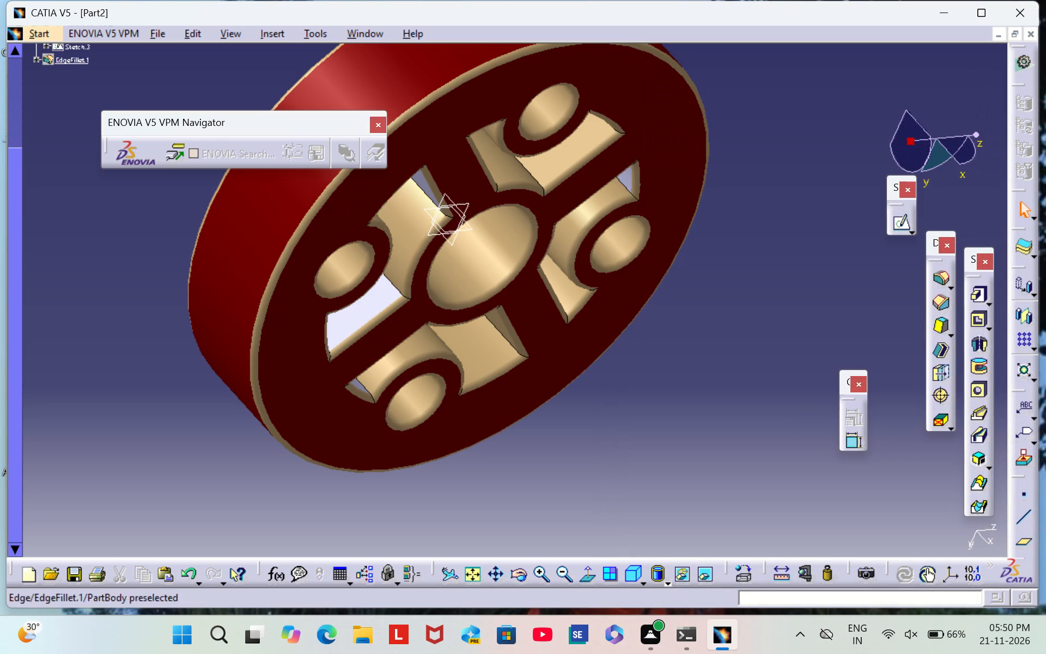
Set the fill colour of the uncoloured flat Pad.2 rib side face along the bottom of the upper-right pocket to tan.
{"action": "scroll", "coordinate": [194, 452], "scroll_direction": "down", "scroll_amount": 1}
{"action": "middle_click_drag", "start_coordinate": [194, 452], "coordinate": [404, 172]}
{"action": "right_click_drag", "start_coordinate": [194, 442], "coordinate": [404, 172]}
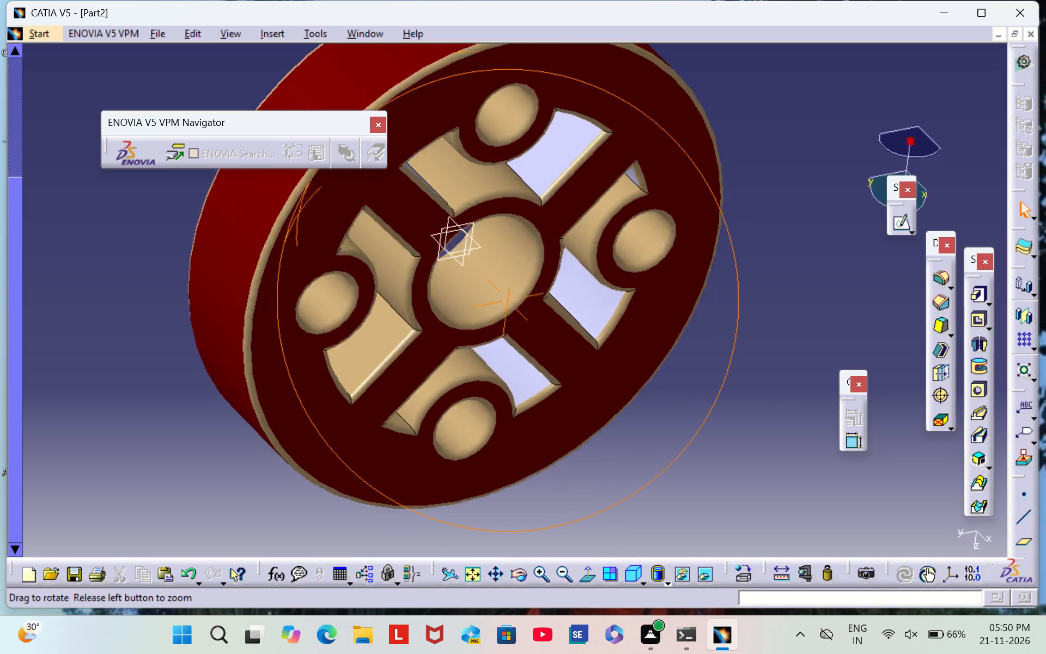
{"action": "right_click_drag", "start_coordinate": [404, 172], "coordinate": [513, 129]}
{"action": "middle_click_drag", "start_coordinate": [404, 172], "coordinate": [520, 126]}
{"action": "right_click", "coordinate": [584, 178]}
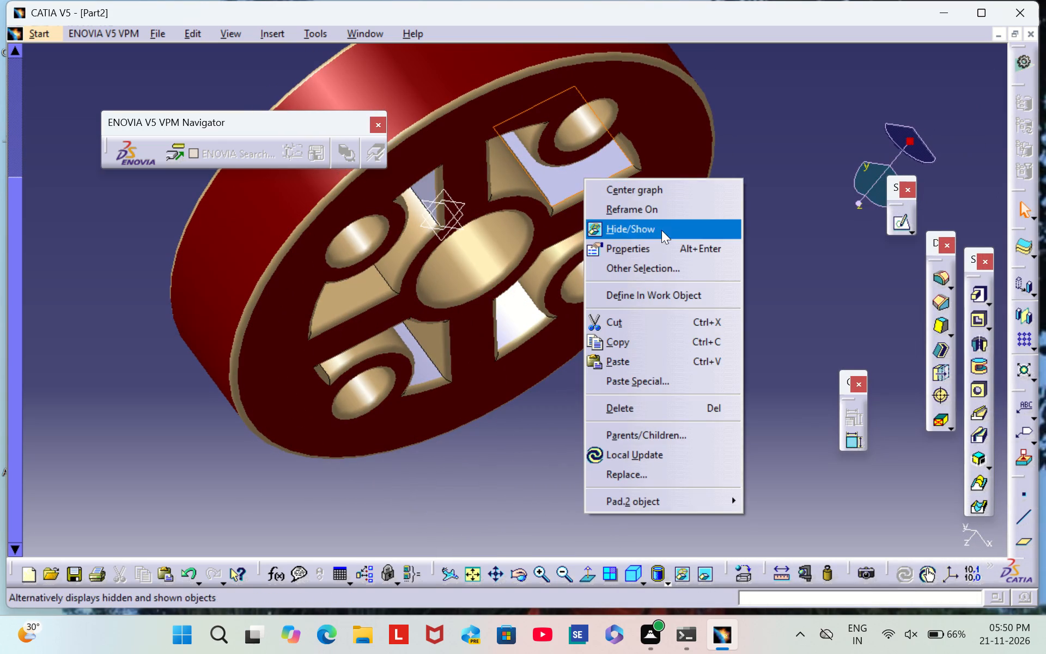
{"action": "left_click", "coordinate": [662, 257]}
{"action": "left_click", "coordinate": [700, 177]}
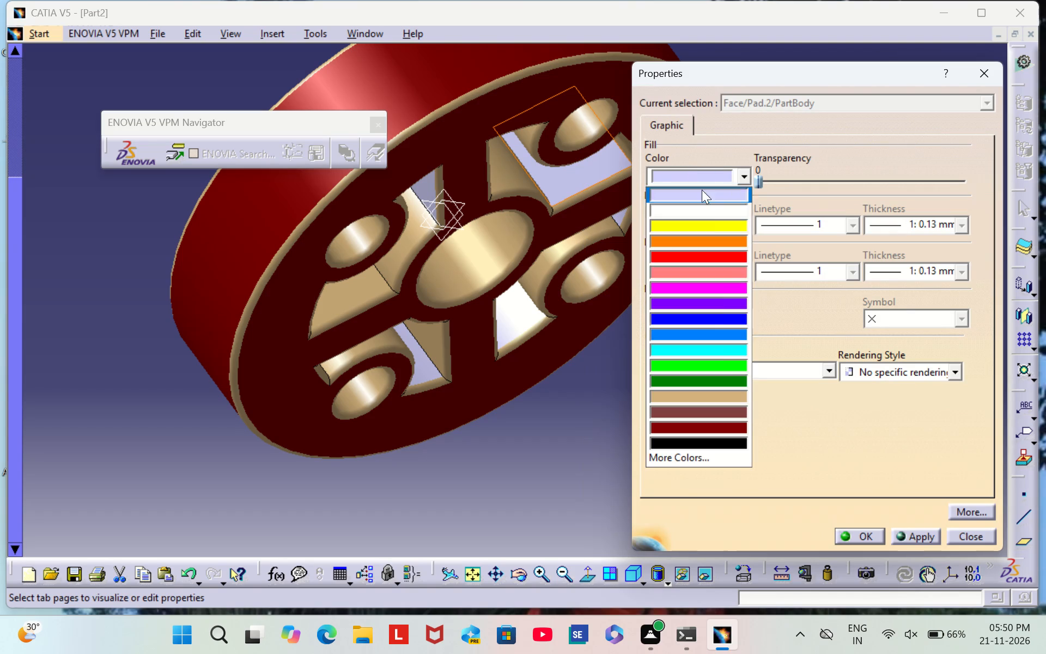
{"action": "left_click", "coordinate": [715, 393]}
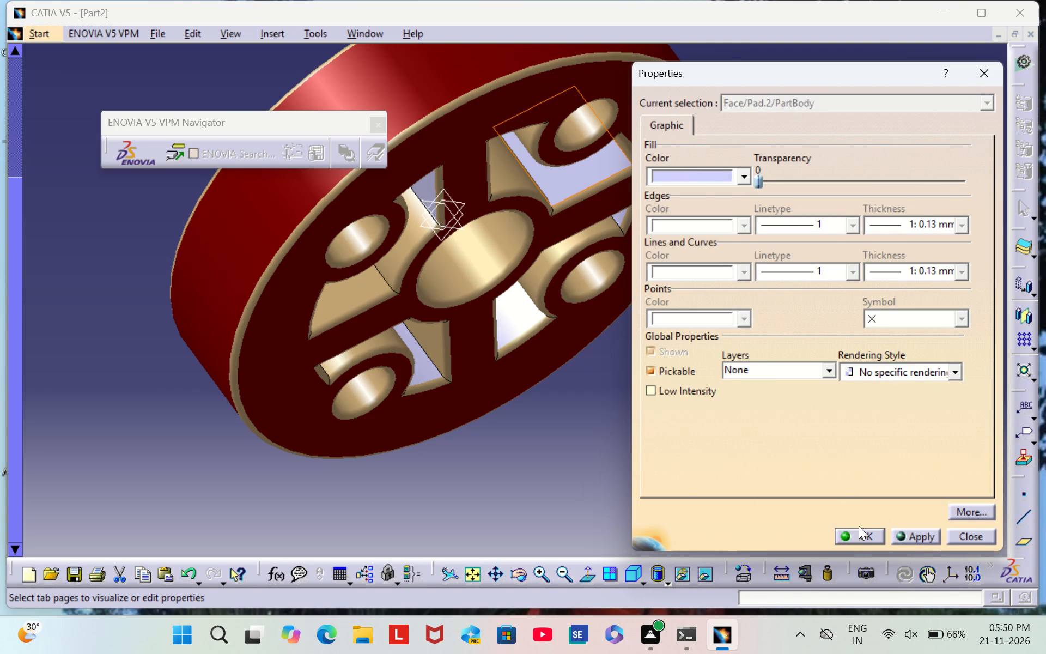
{"action": "left_click", "coordinate": [860, 532]}
{"action": "left_click", "coordinate": [721, 360]}
Set the fill colour of the short curved Pad.1 rim-side wall in the lower-right pocket, between the bolt-hole boss and the rib, to tan.
{"action": "right_click", "coordinate": [507, 315]}
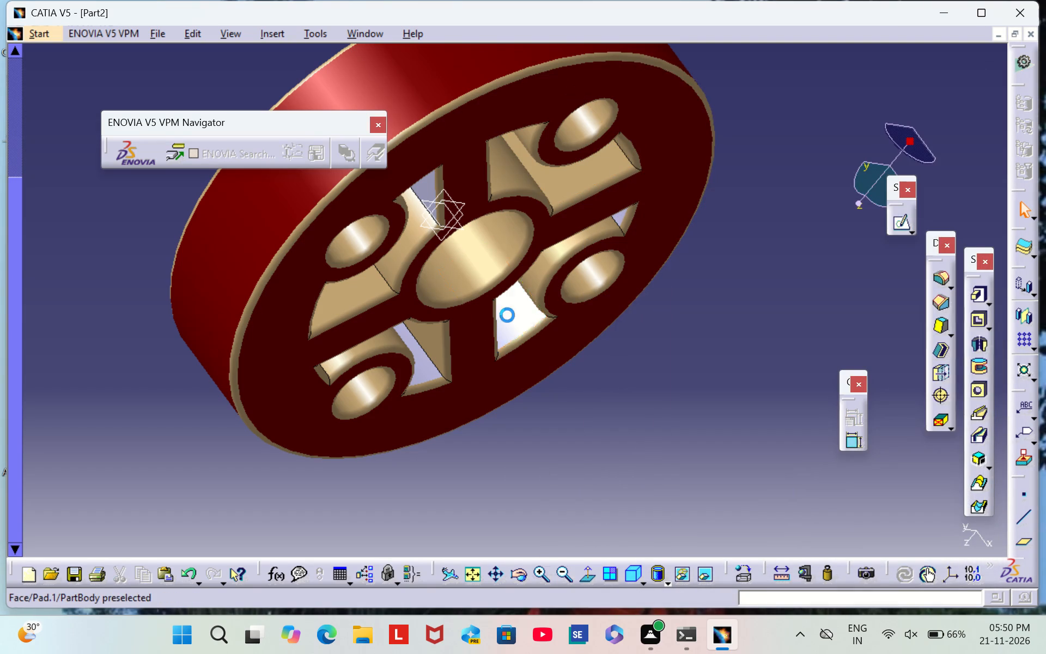
{"action": "left_click", "coordinate": [584, 355]}
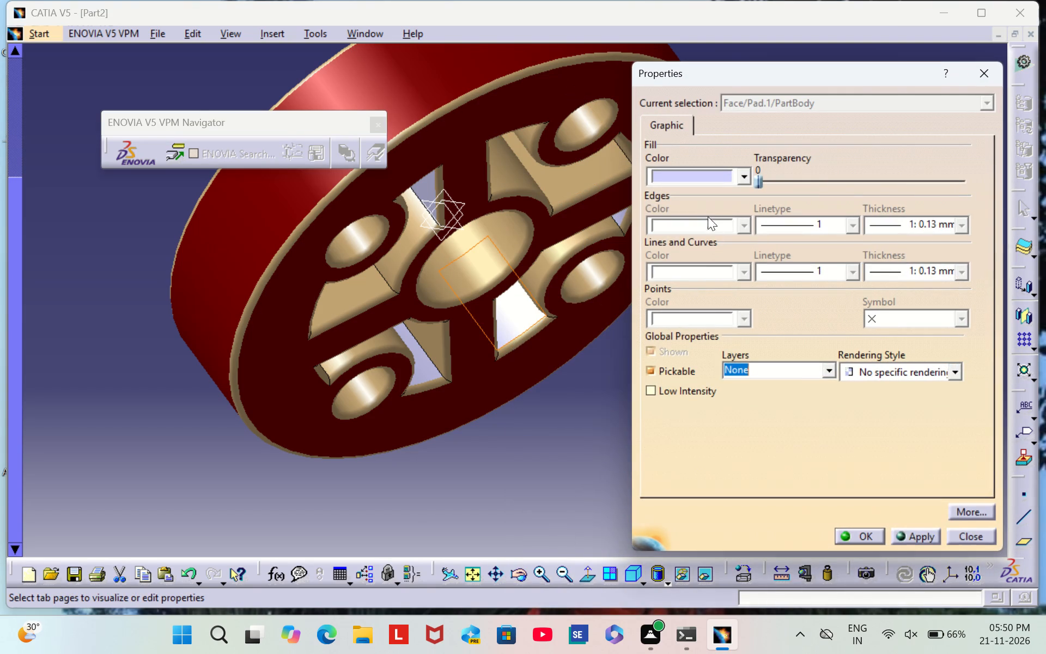
{"action": "left_click", "coordinate": [700, 180]}
{"action": "left_click", "coordinate": [733, 398]}
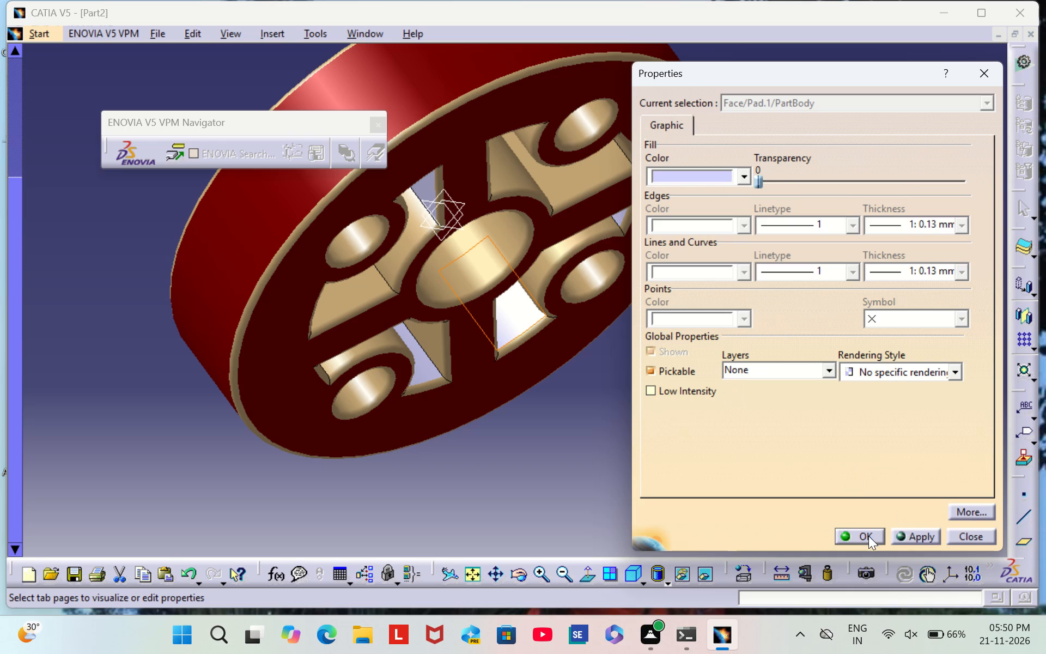
{"action": "left_click", "coordinate": [867, 536]}
{"action": "left_click", "coordinate": [733, 345]}
Set the fill colour of the flat Pad.2 rib side face in the upper-left pocket, beside the upper rib, to tan.
{"action": "middle_click_drag", "start_coordinate": [530, 448], "coordinate": [532, 271]}
{"action": "scroll", "coordinate": [530, 448], "scroll_direction": "down", "scroll_amount": 1}
{"action": "right_click_drag", "start_coordinate": [530, 444], "coordinate": [532, 271]}
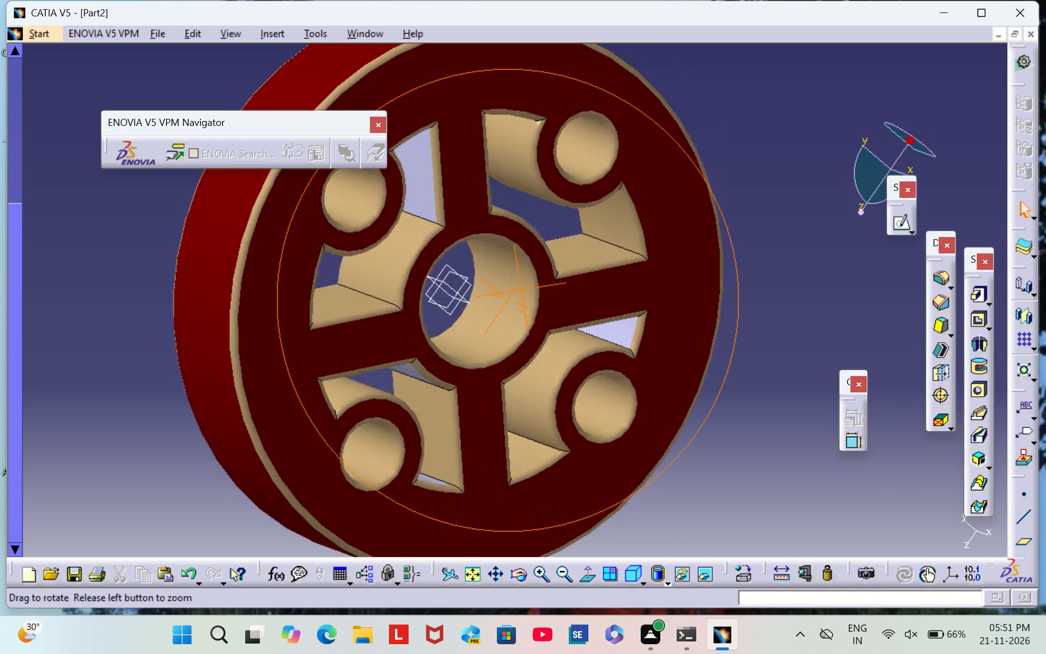
{"action": "right_click_drag", "start_coordinate": [532, 271], "coordinate": [641, 187]}
{"action": "middle_click_drag", "start_coordinate": [532, 271], "coordinate": [641, 187]}
{"action": "middle_click_drag", "start_coordinate": [558, 195], "coordinate": [471, 237]}
{"action": "right_click_drag", "start_coordinate": [559, 194], "coordinate": [471, 237]}
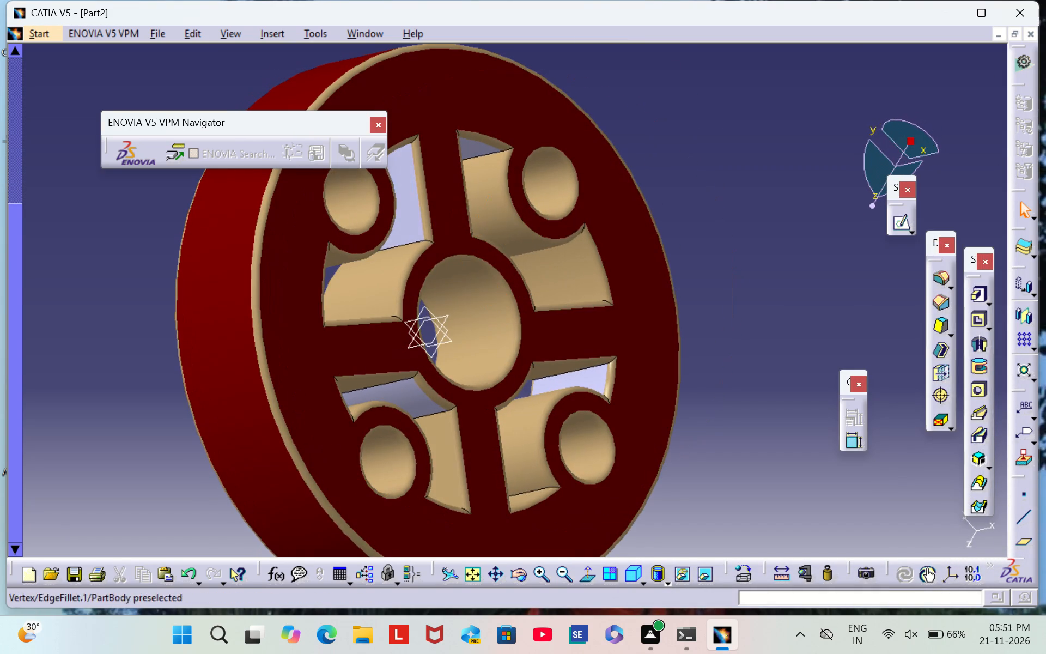
{"action": "right_click", "coordinate": [408, 174]}
{"action": "left_click", "coordinate": [466, 235]}
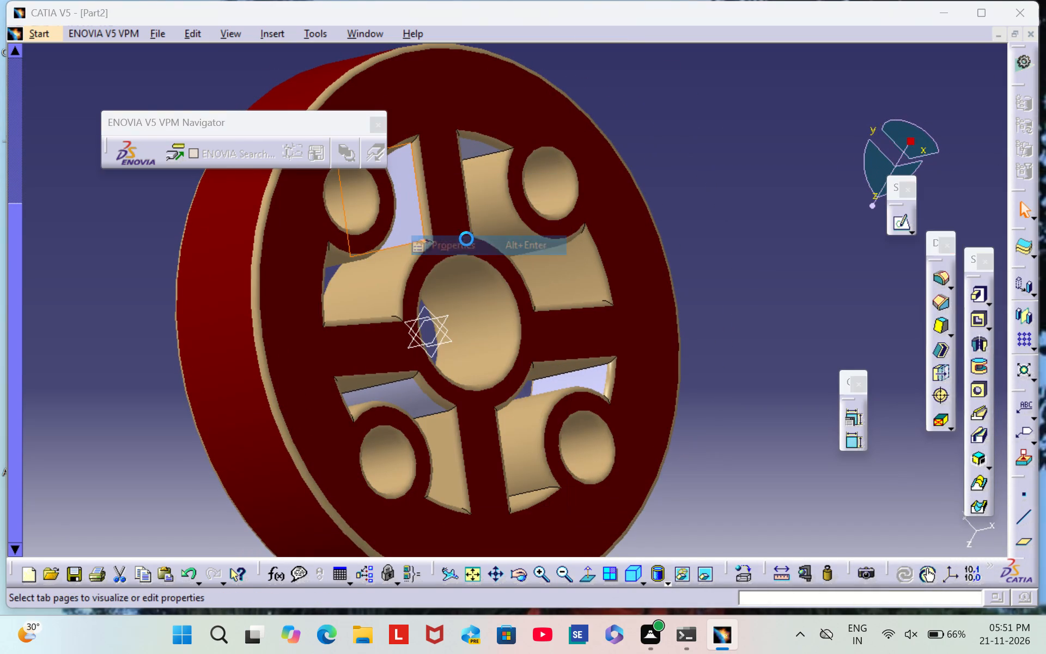
{"action": "left_click", "coordinate": [703, 171]}
{"action": "left_click", "coordinate": [713, 395]}
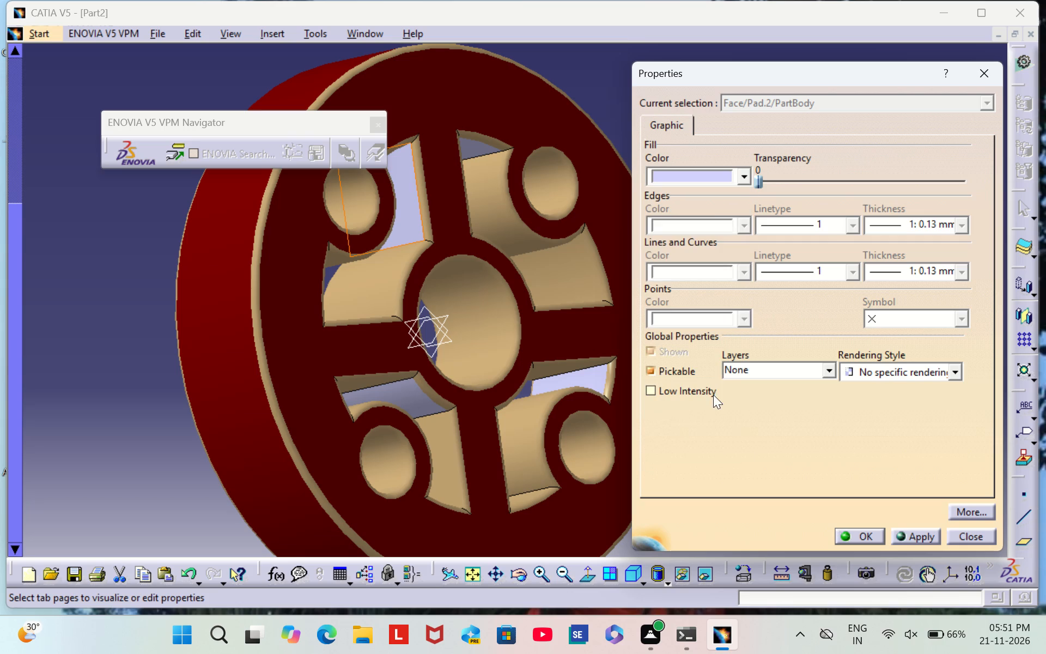
{"action": "left_click", "coordinate": [854, 538]}
{"action": "left_click", "coordinate": [805, 425]}
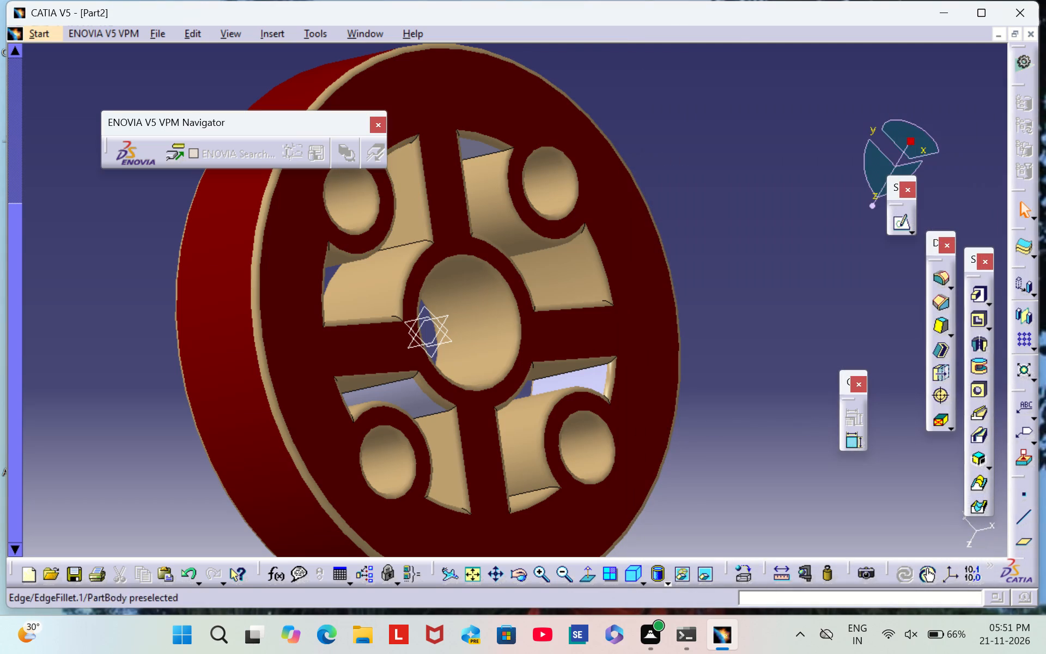
Set the fill colour of the short Pad.1 rim-side wall above the bolt-hole boss in the lower-right pocket to tan.
{"action": "right_click", "coordinate": [583, 374]}
{"action": "left_click", "coordinate": [644, 108]}
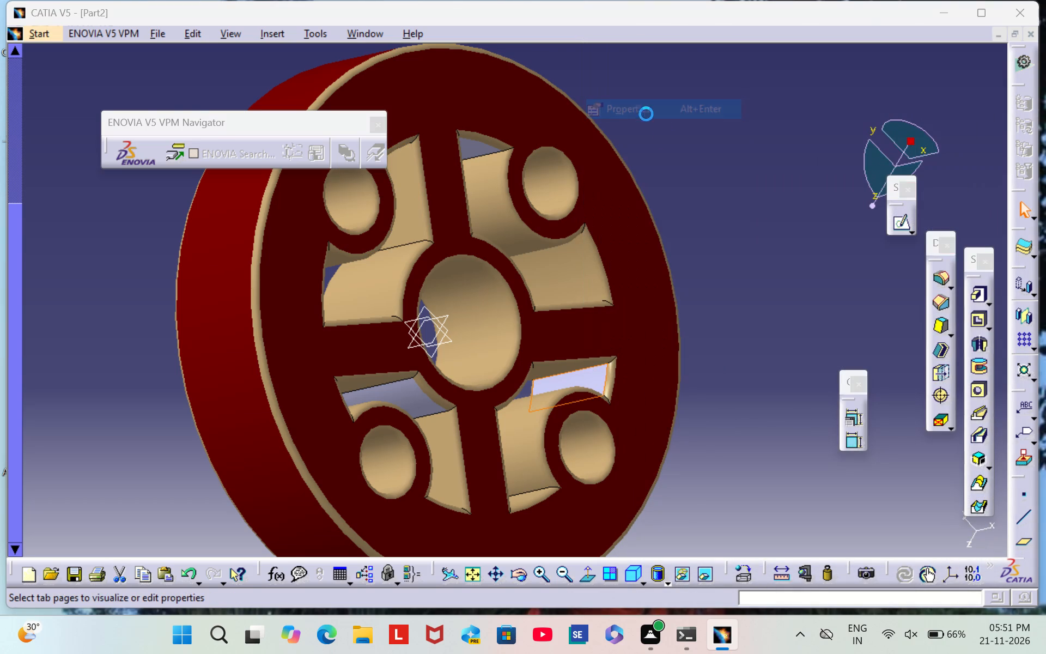
{"action": "left_click", "coordinate": [710, 173]}
{"action": "left_click", "coordinate": [743, 394]}
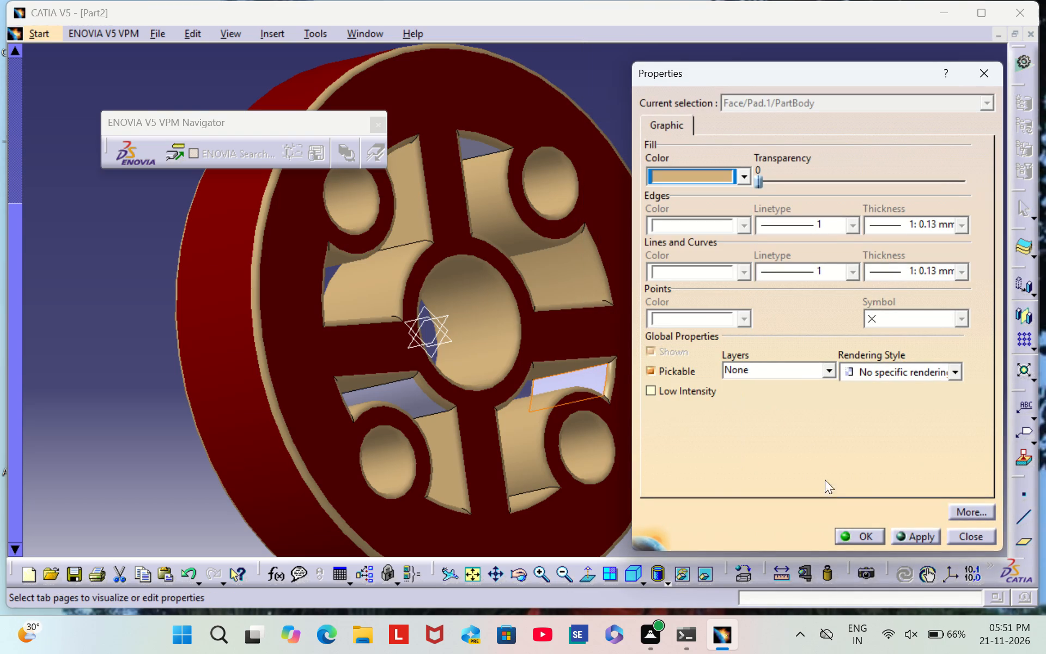
{"action": "left_click", "coordinate": [870, 532]}
{"action": "left_click", "coordinate": [734, 123]}
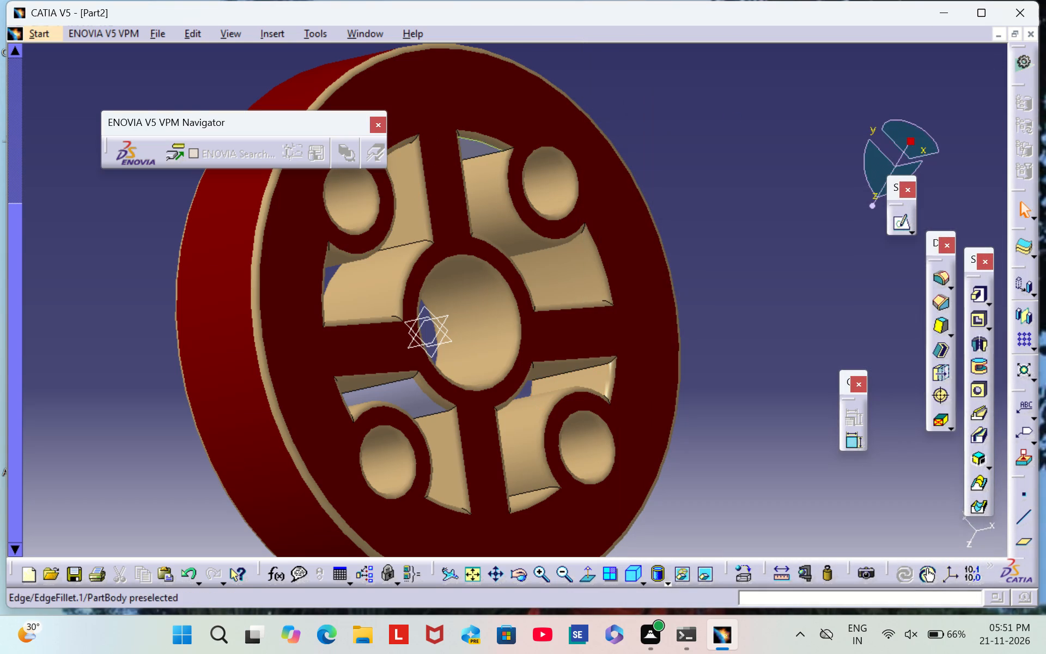
Set the fill colour of the short Pad.1 rim-side wall at the top of the upper-right pocket, between the rib and boss, to tan.
{"action": "right_click", "coordinate": [475, 141]}
{"action": "left_click", "coordinate": [685, 69]}
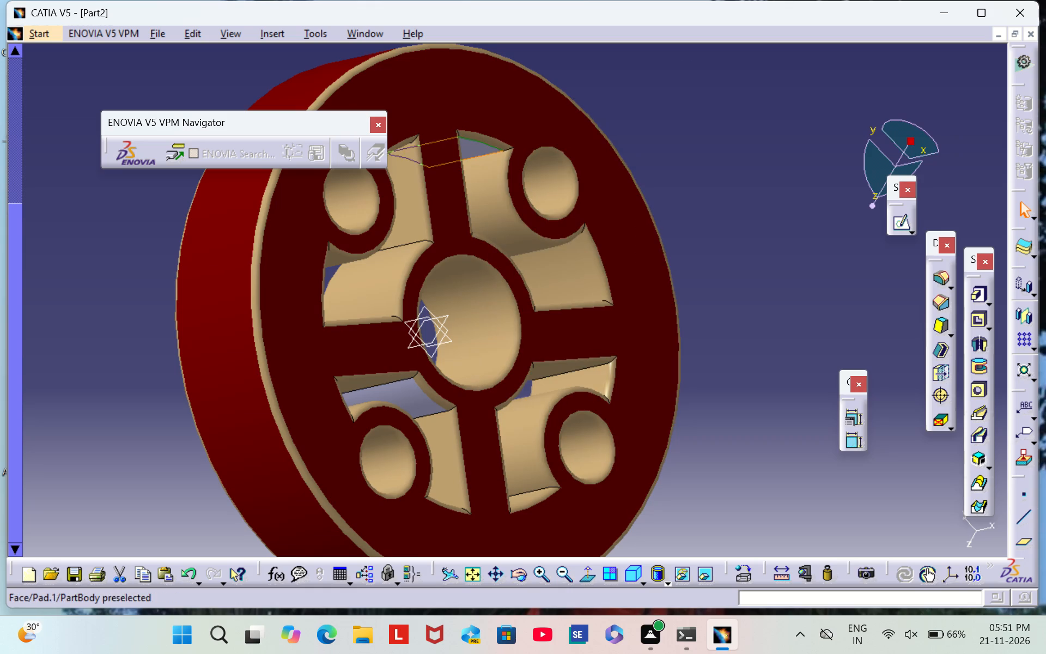
{"action": "right_click", "coordinate": [471, 153]}
{"action": "left_click", "coordinate": [563, 226]}
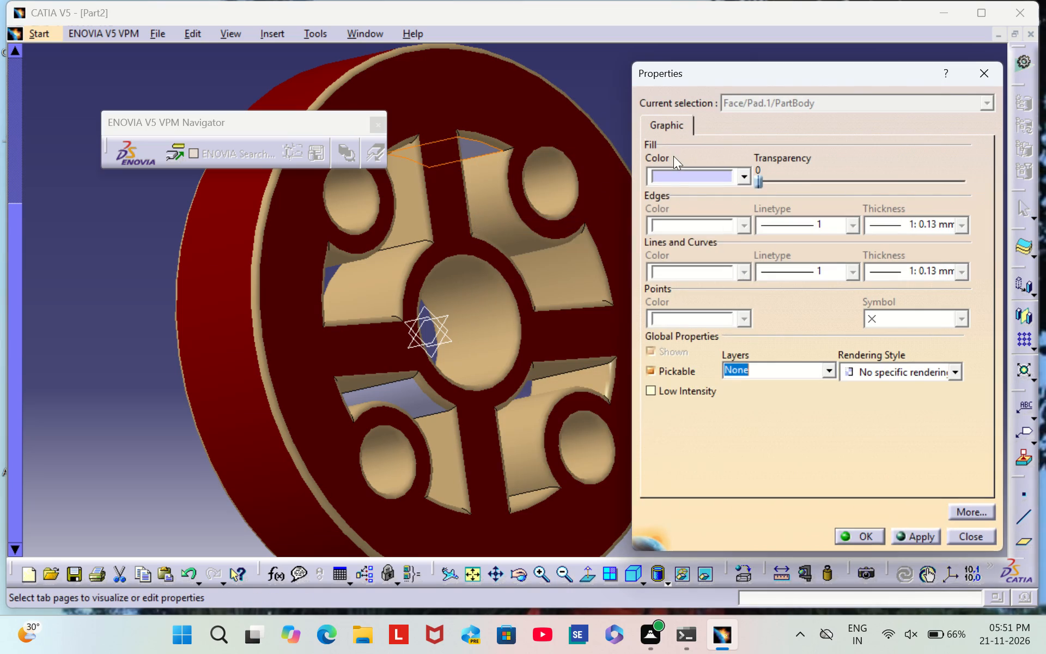
{"action": "left_click", "coordinate": [673, 171]}
{"action": "left_click", "coordinate": [741, 387]}
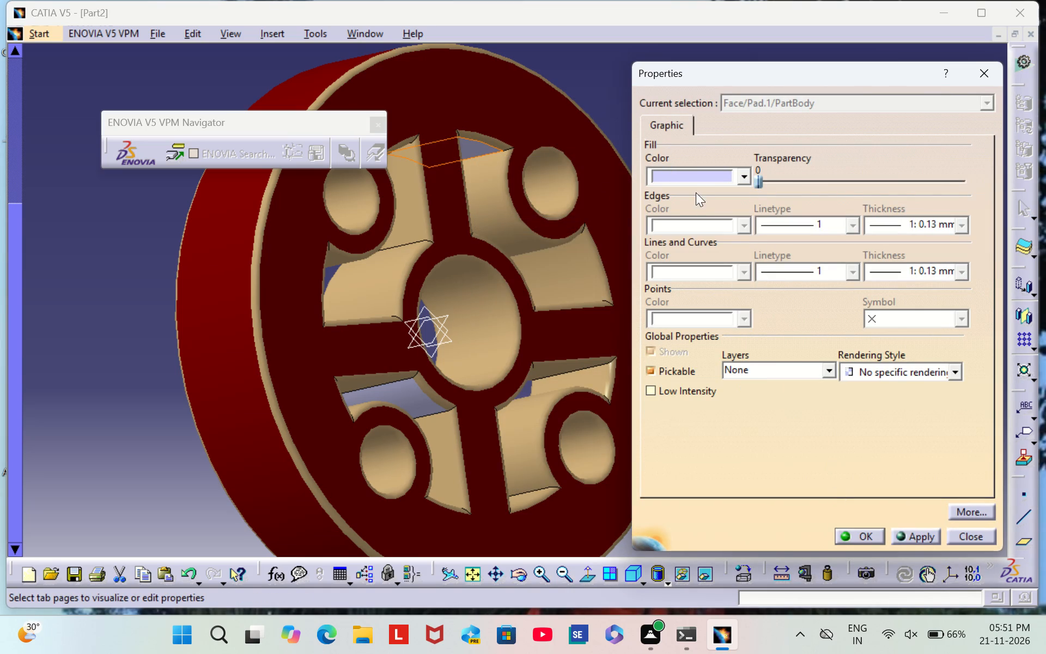
{"action": "left_click", "coordinate": [692, 183]}
{"action": "left_click", "coordinate": [735, 395]}
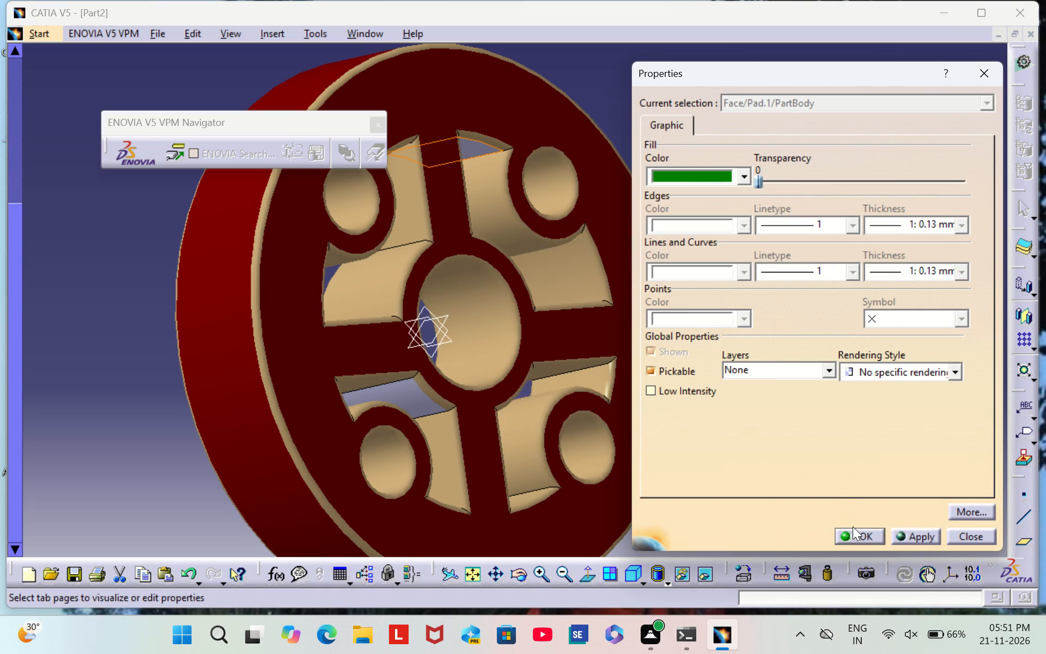
{"action": "left_click", "coordinate": [853, 526]}
{"action": "left_click", "coordinate": [862, 534]}
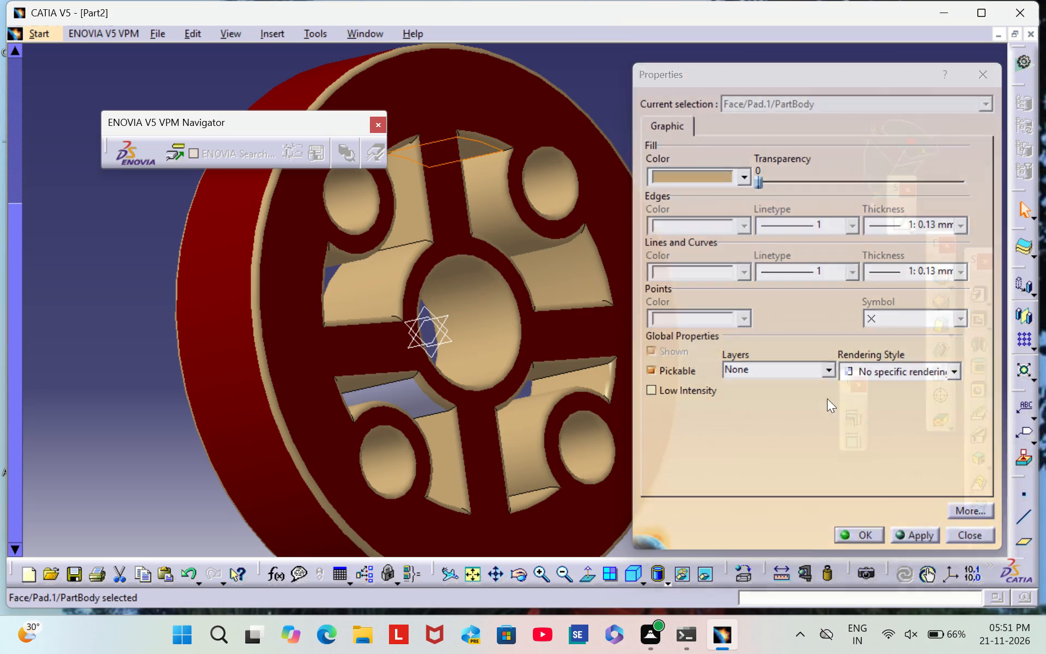
{"action": "left_click", "coordinate": [756, 174]}
Set the fill colour of the uncoloured curved Pad.1 hub-side wall in the upper pocket, facing its bolt-hole boss, to tan.
{"action": "middle_click_drag", "start_coordinate": [266, 484], "coordinate": [234, 193]}
{"action": "scroll", "coordinate": [266, 482], "scroll_direction": "down", "scroll_amount": 1}
{"action": "right_click_drag", "start_coordinate": [266, 479], "coordinate": [234, 193]}
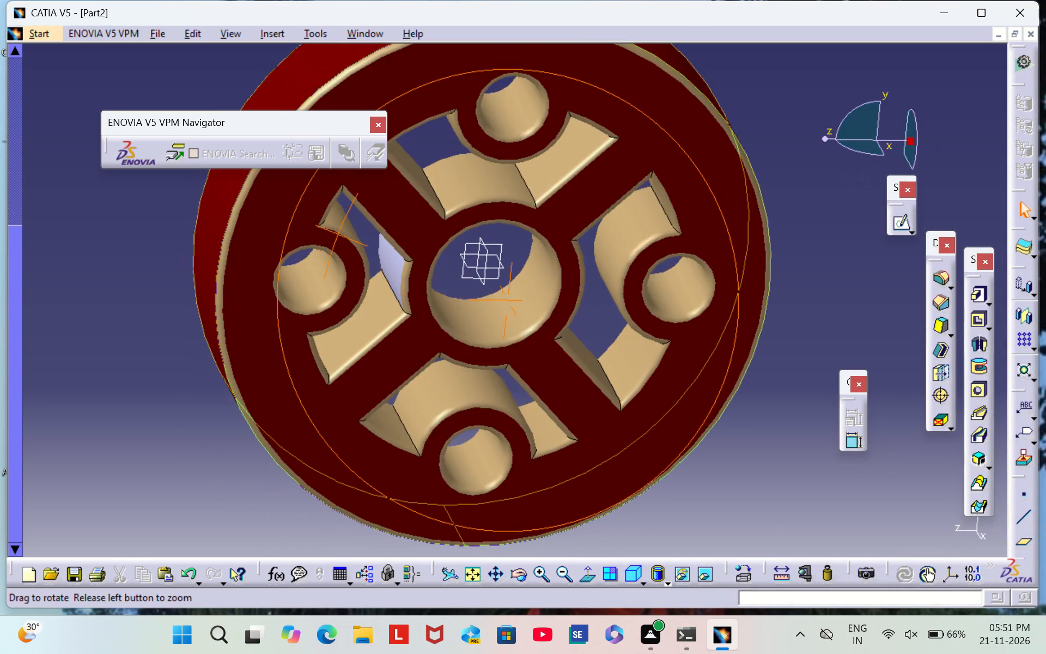
{"action": "right_click_drag", "start_coordinate": [234, 193], "coordinate": [234, 193]}
{"action": "middle_click_drag", "start_coordinate": [234, 193], "coordinate": [492, 101]}
{"action": "right_click_drag", "start_coordinate": [234, 193], "coordinate": [491, 101]}
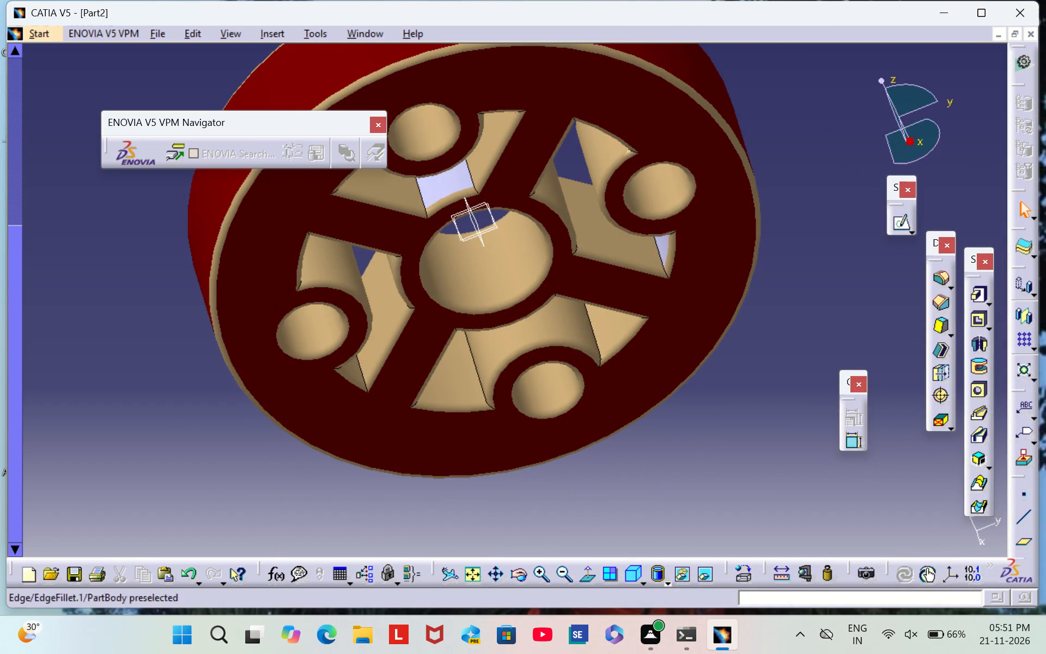
{"action": "right_click", "coordinate": [448, 177]}
{"action": "left_click", "coordinate": [494, 258]}
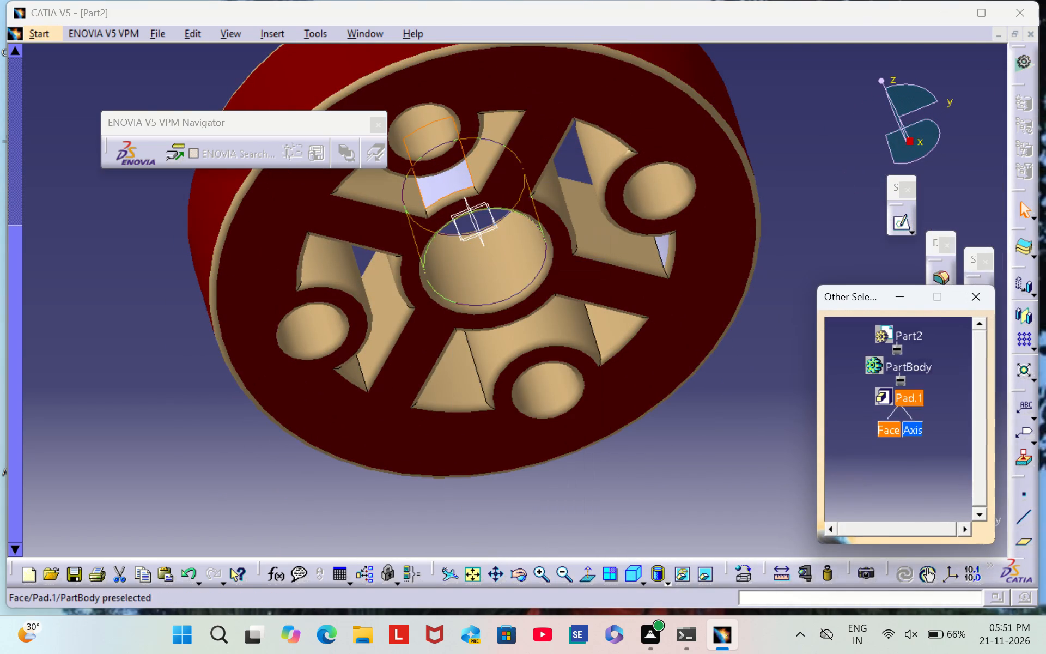
{"action": "left_click", "coordinate": [970, 297]}
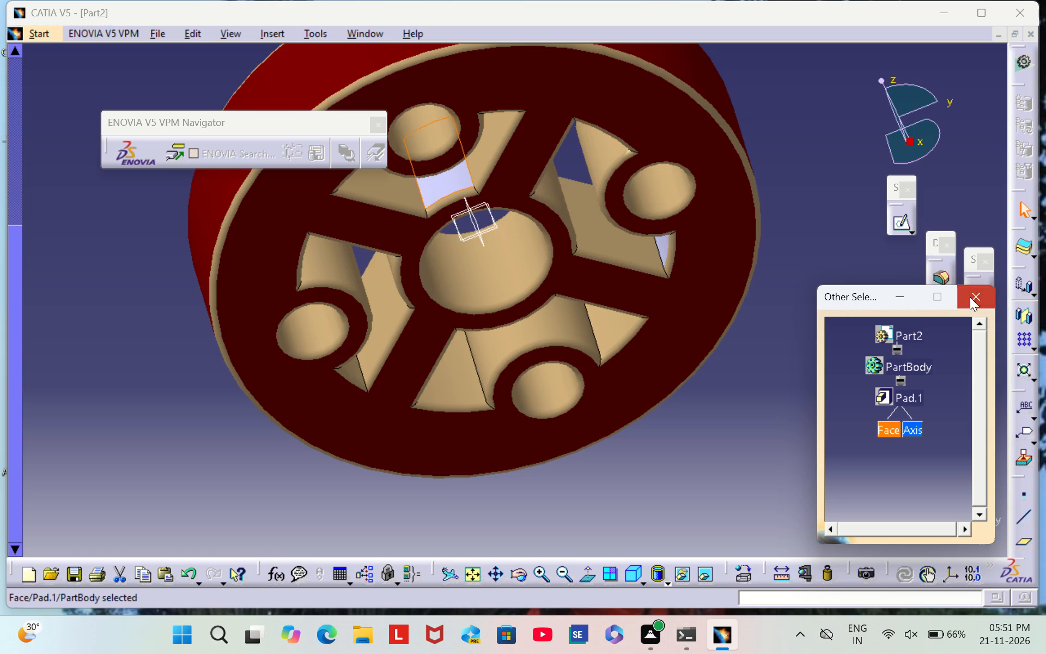
{"action": "right_click", "coordinate": [433, 184]}
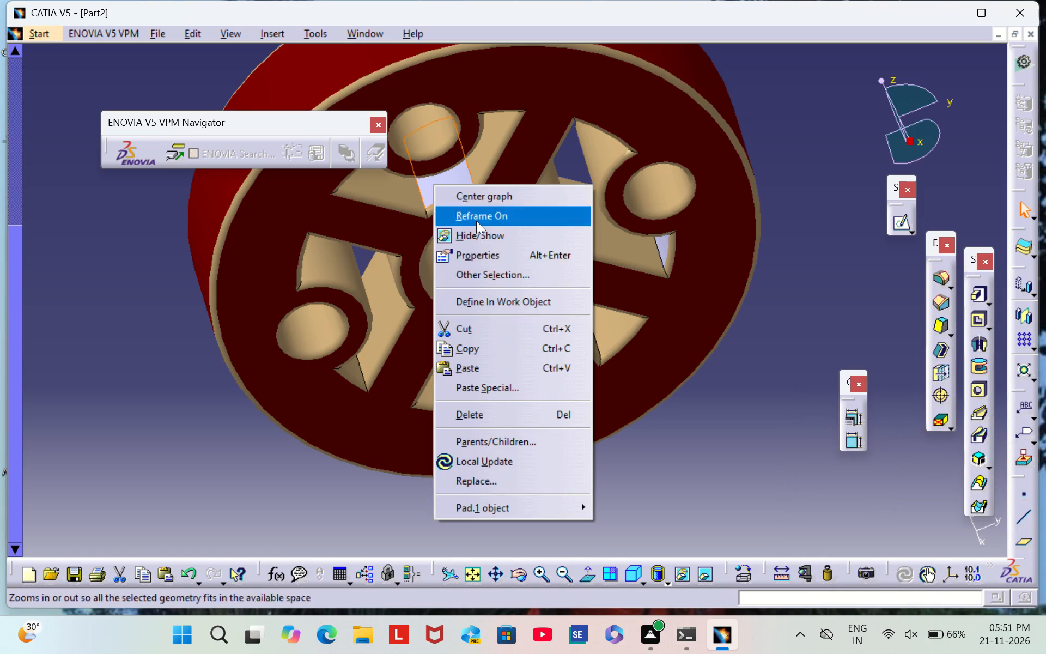
{"action": "left_click", "coordinate": [502, 261]}
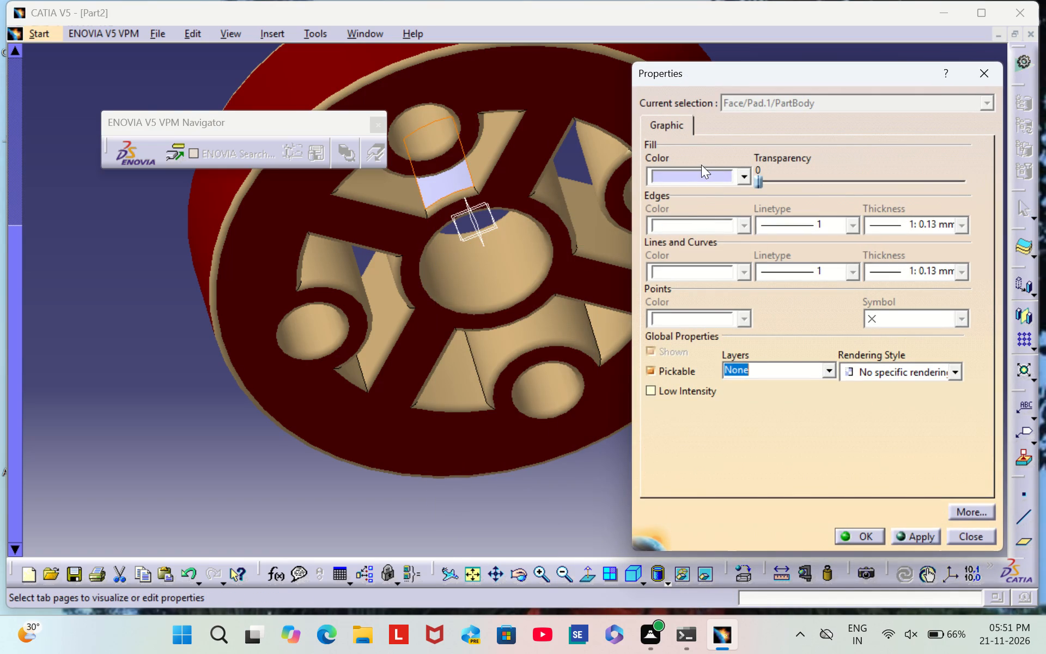
{"action": "left_click", "coordinate": [701, 165]}
{"action": "left_click", "coordinate": [704, 180]}
{"action": "left_click", "coordinate": [736, 396]}
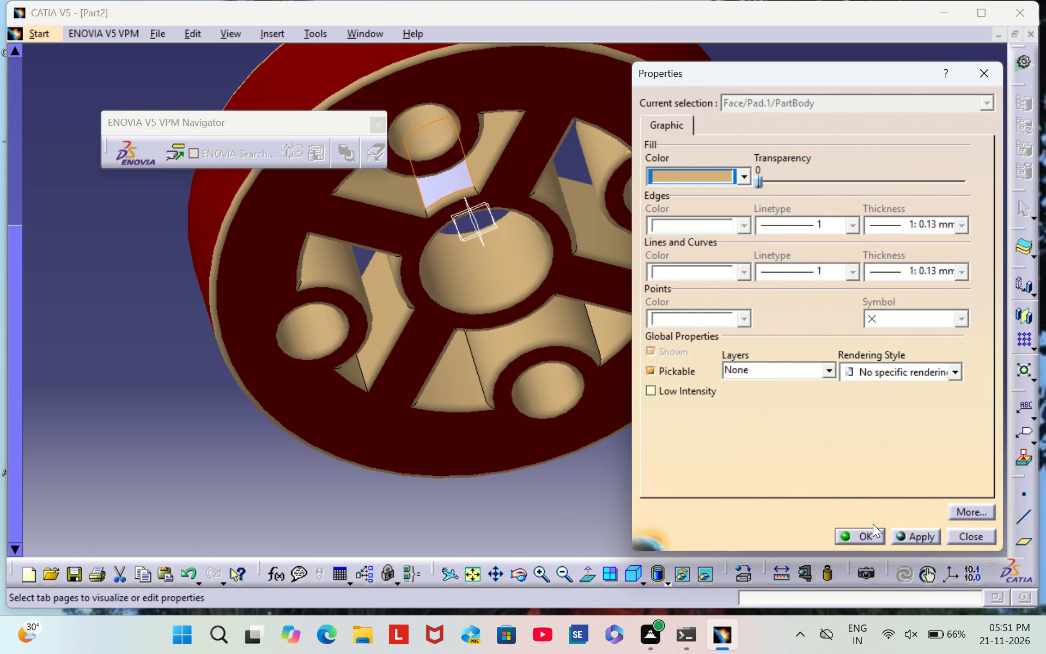
{"action": "left_click", "coordinate": [855, 526]}
{"action": "left_click", "coordinate": [857, 532]}
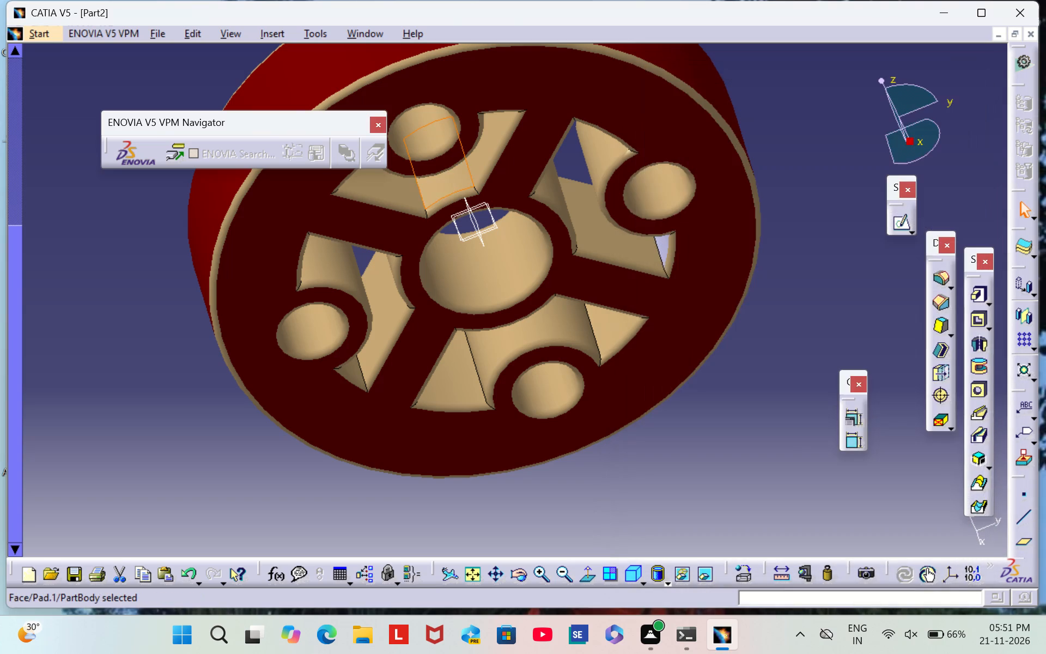
{"action": "left_click", "coordinate": [802, 442]}
Set the fill colour of the short lavender Pad.1 rim-side wall in the upper-right pocket, between boss and rib, to tan.
{"action": "right_click", "coordinate": [660, 249]}
{"action": "left_click", "coordinate": [768, 190]}
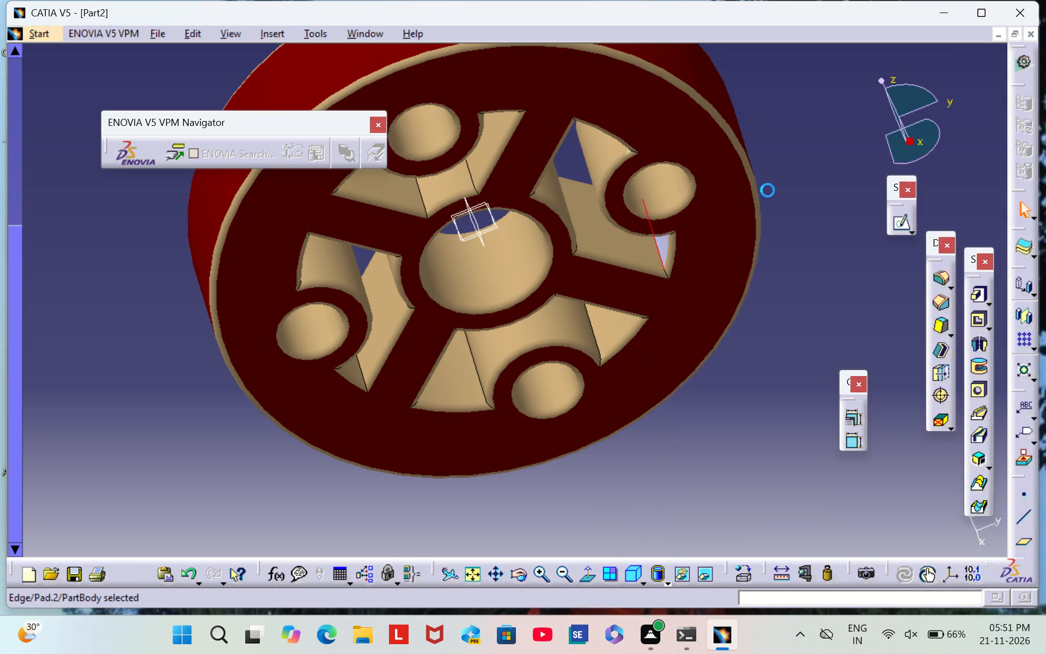
{"action": "middle_click_drag", "start_coordinate": [629, 442], "coordinate": [725, 229]}
{"action": "right_click_drag", "start_coordinate": [628, 433], "coordinate": [725, 229]}
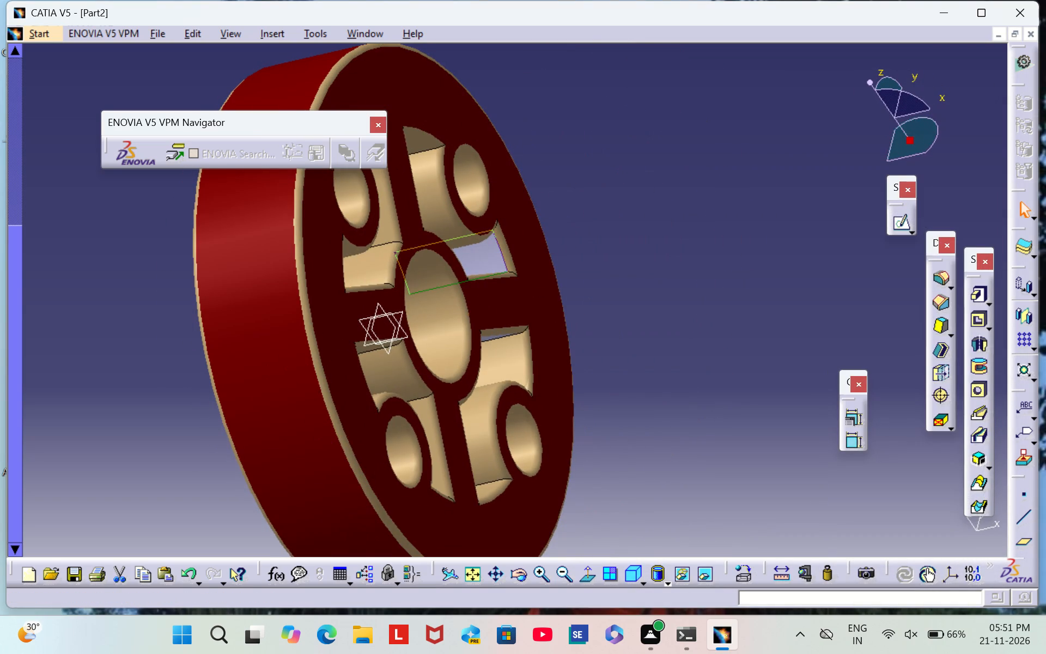
{"action": "right_click", "coordinate": [485, 259]}
{"action": "left_click", "coordinate": [601, 332]}
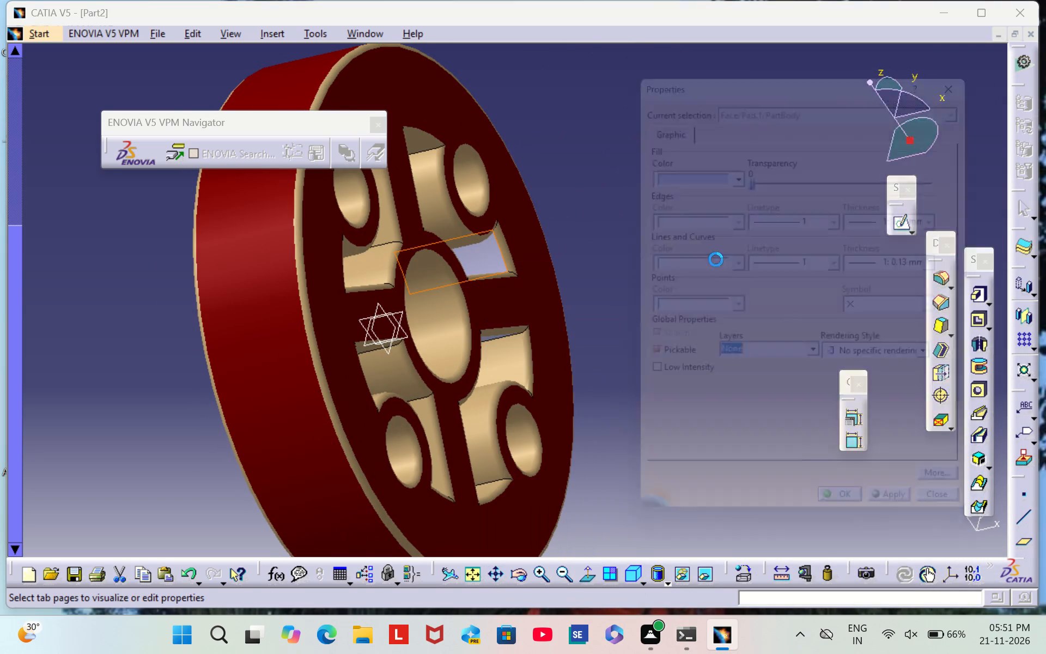
{"action": "left_click", "coordinate": [702, 178]}
{"action": "left_click", "coordinate": [740, 398]}
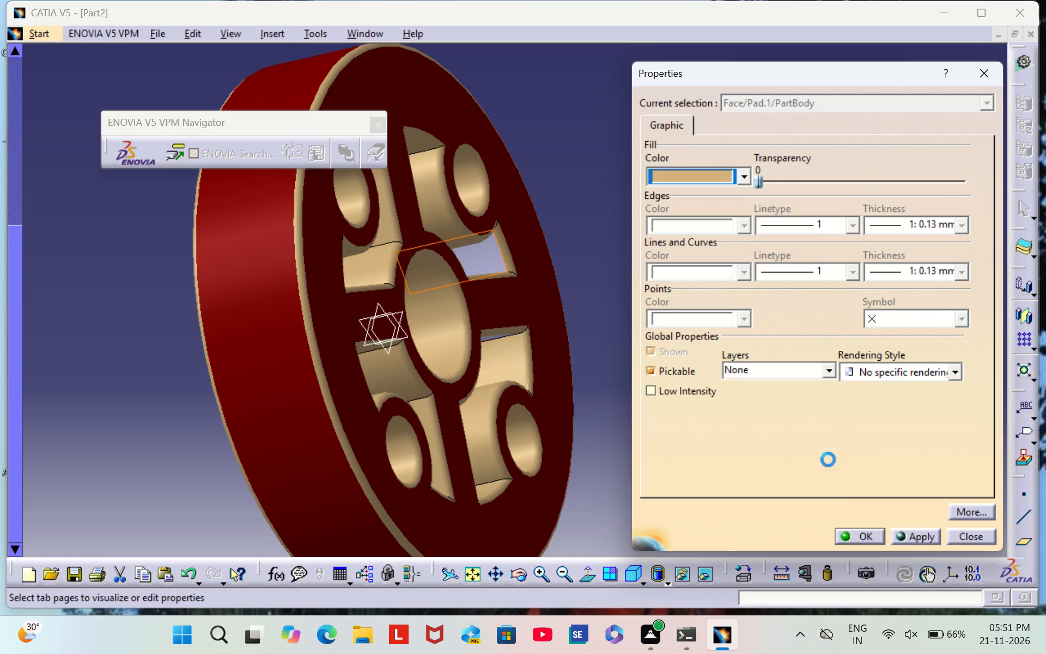
{"action": "left_click", "coordinate": [857, 528]}
{"action": "left_click", "coordinate": [692, 299]}
Set the fill colour of the flat lavender Pad.2 rib side face in the lower-right pocket to tan.
{"action": "middle_click_drag", "start_coordinate": [651, 420], "coordinate": [650, 415]}
{"action": "right_click_drag", "start_coordinate": [649, 414], "coordinate": [580, 255]}
{"action": "middle_click_drag", "start_coordinate": [650, 415], "coordinate": [581, 257]}
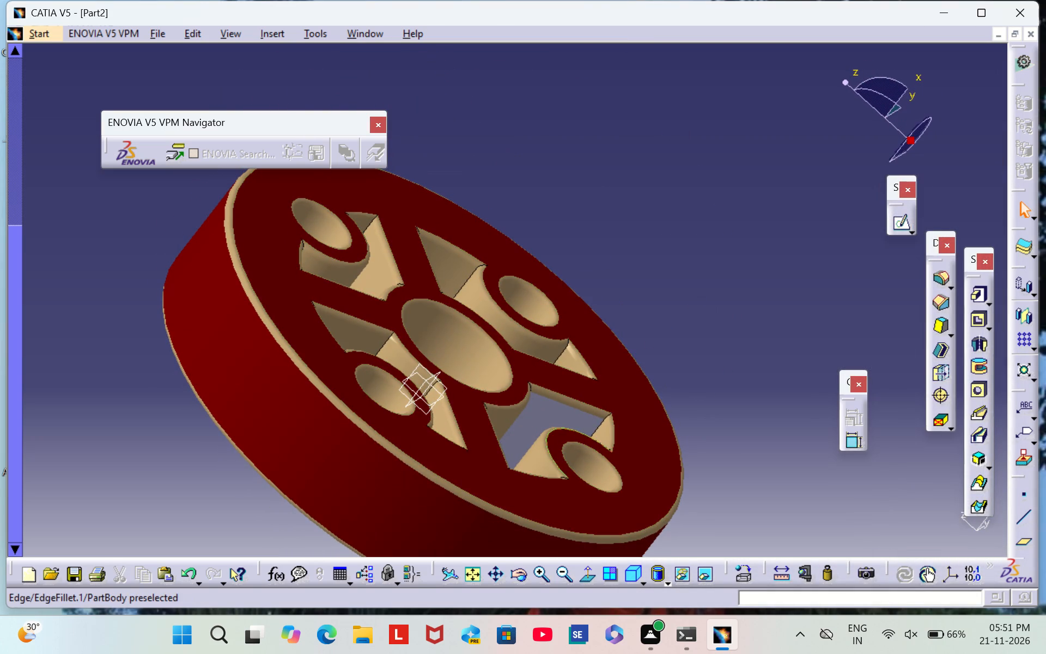
{"action": "right_click", "coordinate": [557, 416]}
{"action": "left_click", "coordinate": [657, 148]}
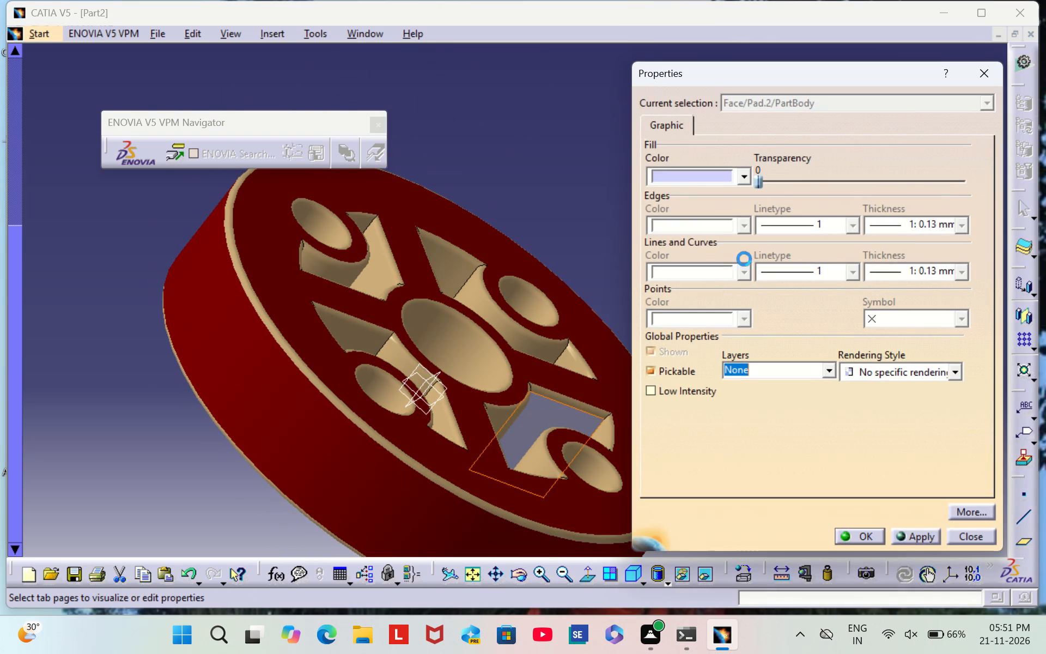
{"action": "left_click", "coordinate": [681, 176]}
{"action": "left_click", "coordinate": [740, 396]}
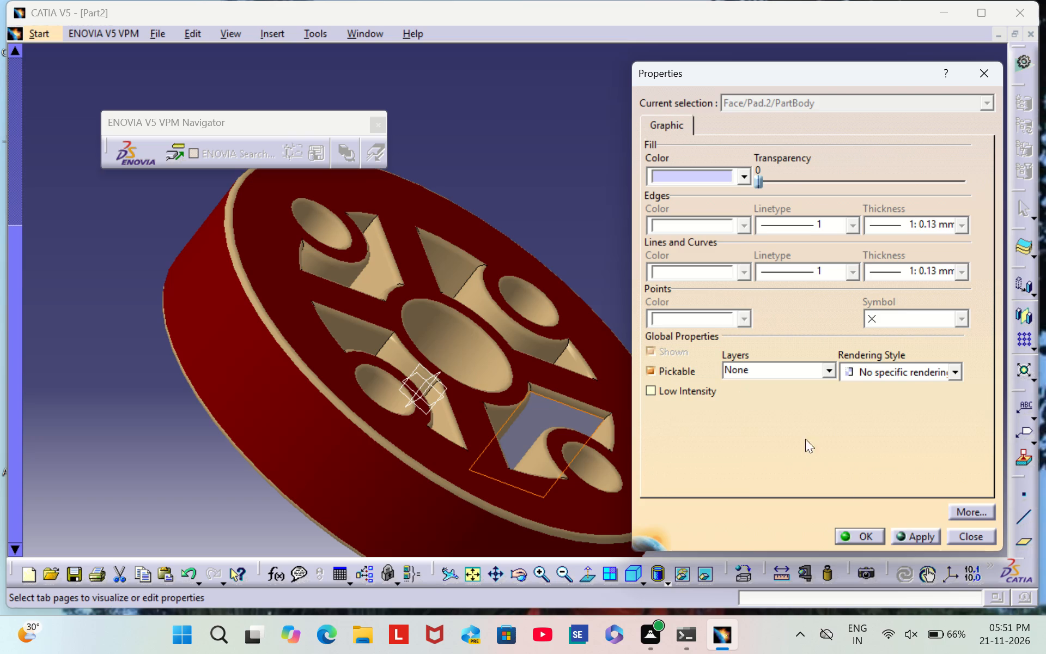
{"action": "left_click", "coordinate": [869, 534]}
{"action": "left_click", "coordinate": [720, 247]}
Set the fill colour of the remaining short Pad.1 rim-side wall in the right pocket, between the bolt-hole boss and lower rib, to tan.
{"action": "scroll", "coordinate": [161, 518], "scroll_direction": "down", "scroll_amount": 1}
{"action": "middle_click_drag", "start_coordinate": [161, 517], "coordinate": [233, 435]}
{"action": "right_click_drag", "start_coordinate": [190, 469], "coordinate": [233, 435]}
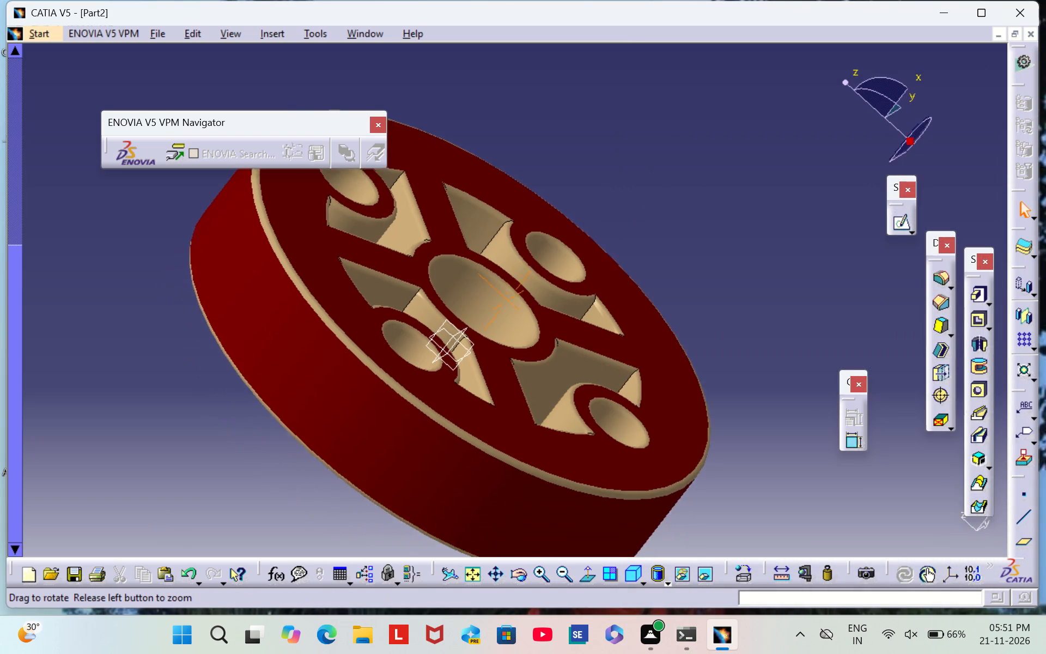
{"action": "middle_click_drag", "start_coordinate": [233, 435], "coordinate": [734, 268]}
{"action": "right_click_drag", "start_coordinate": [233, 435], "coordinate": [734, 268]}
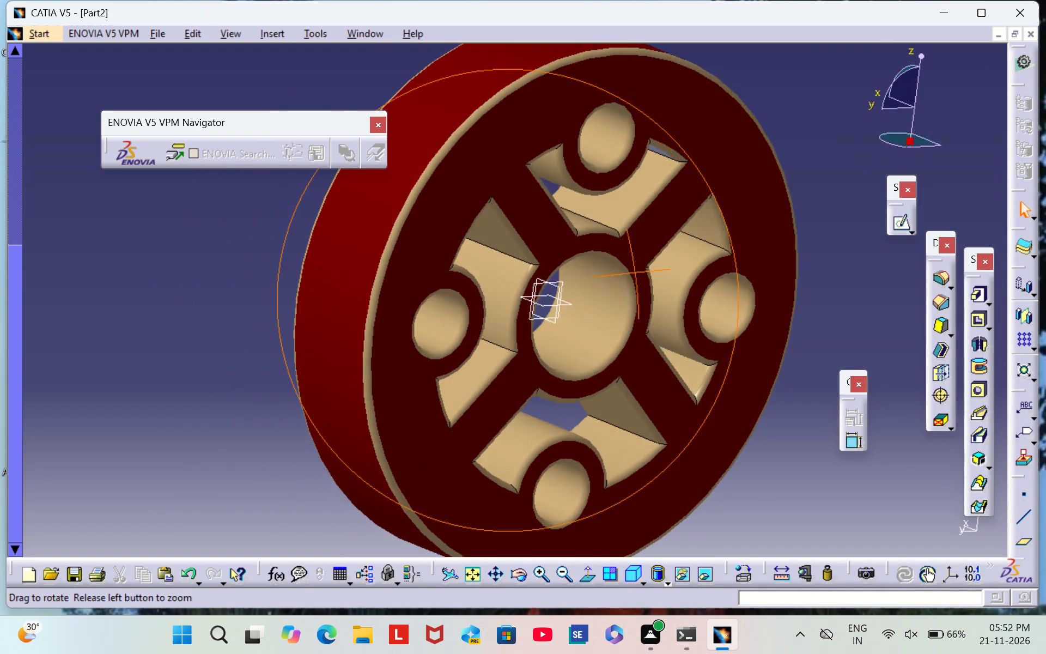
{"action": "middle_click_drag", "start_coordinate": [734, 268], "coordinate": [661, 32]}
{"action": "right_click_drag", "start_coordinate": [734, 268], "coordinate": [661, 32]}
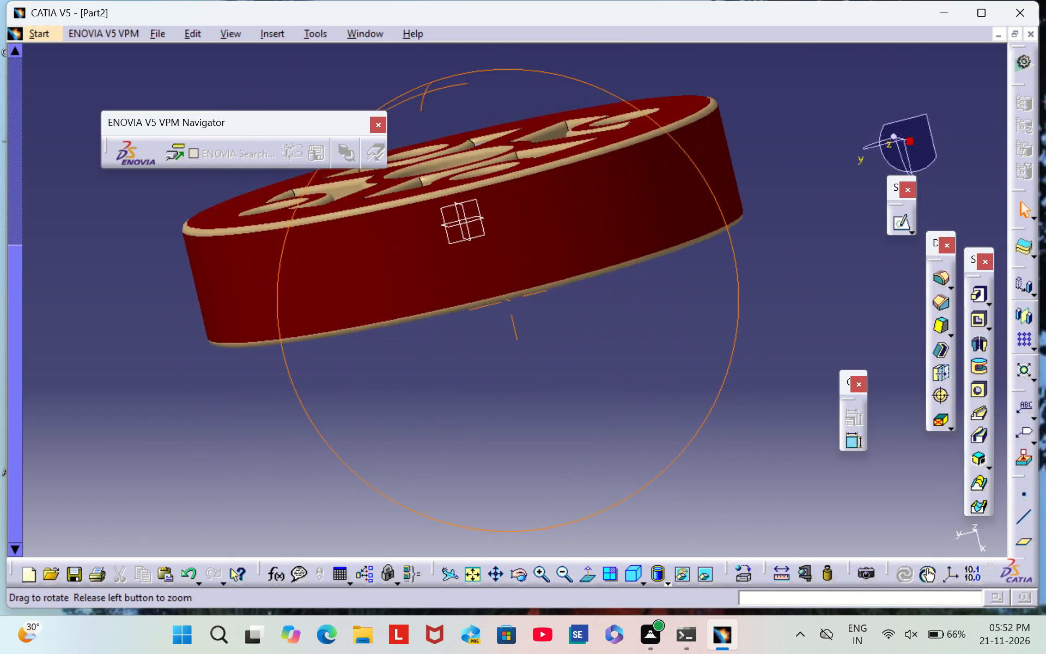
{"action": "middle_click_drag", "start_coordinate": [661, 32], "coordinate": [610, 449]}
{"action": "right_click_drag", "start_coordinate": [661, 32], "coordinate": [610, 449]}
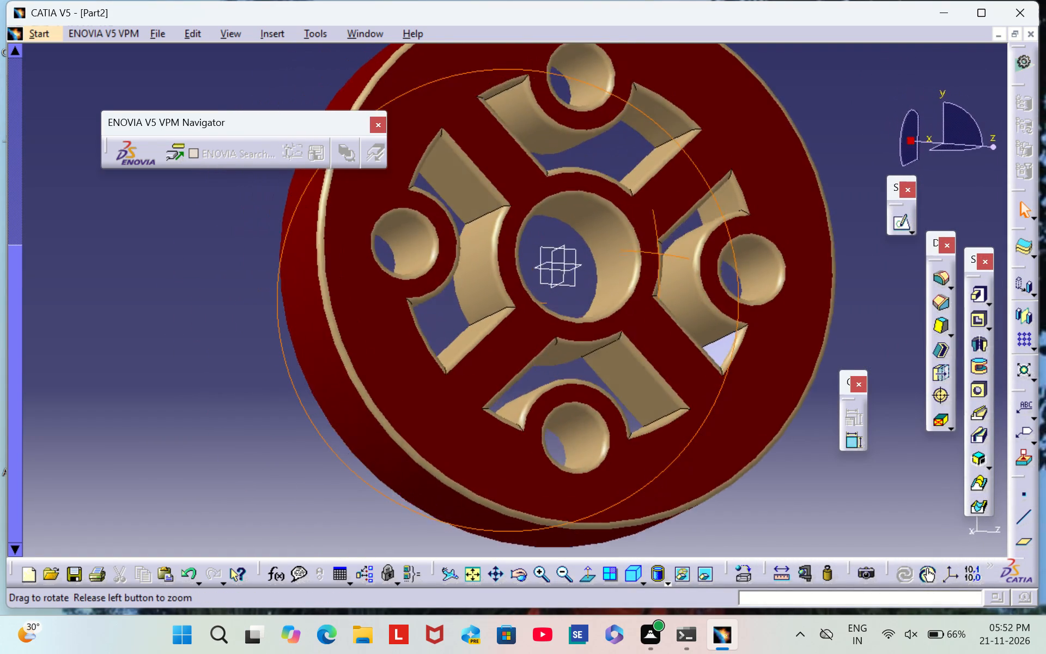
{"action": "middle_click_drag", "start_coordinate": [610, 449], "coordinate": [605, 456]}
{"action": "right_click_drag", "start_coordinate": [610, 449], "coordinate": [605, 456]}
{"action": "right_click", "coordinate": [703, 363]}
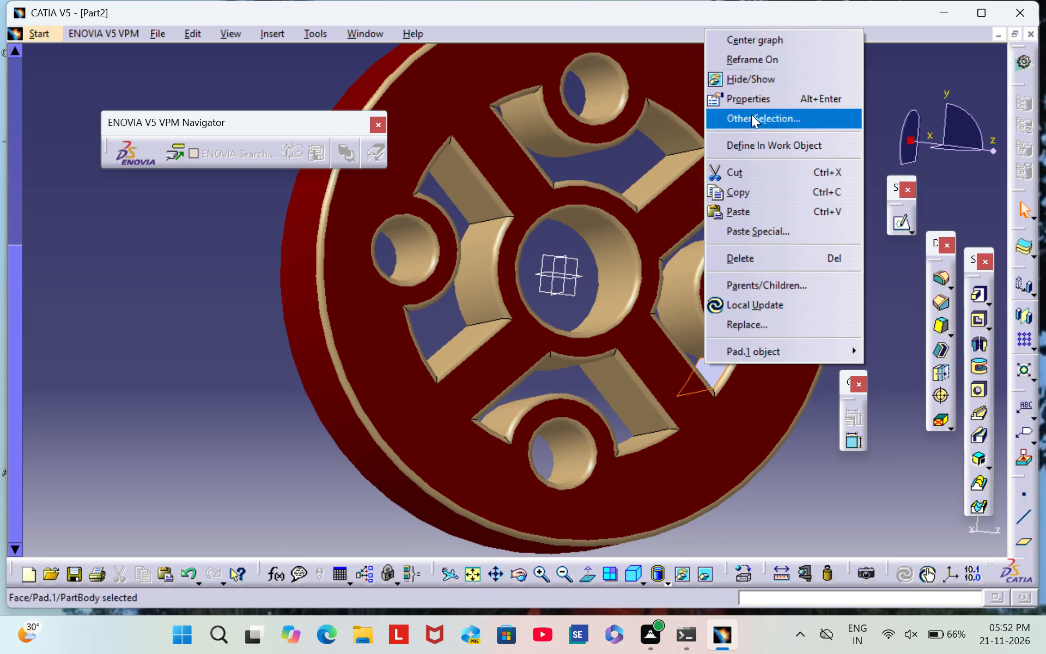
{"action": "left_click", "coordinate": [779, 103]}
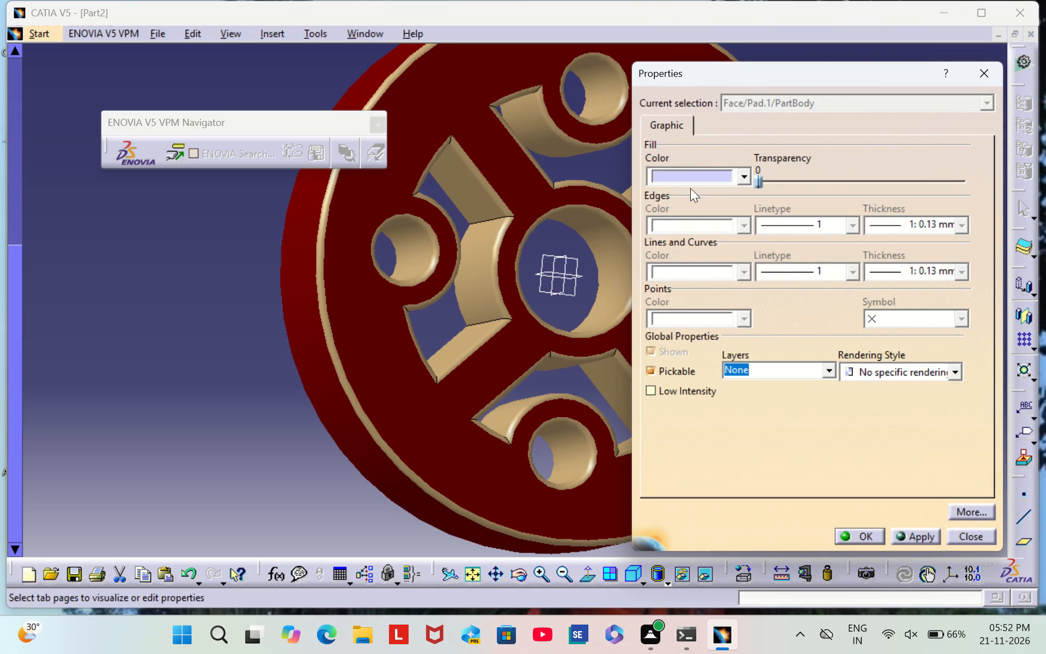
{"action": "left_click", "coordinate": [689, 180]}
{"action": "left_click", "coordinate": [729, 398]}
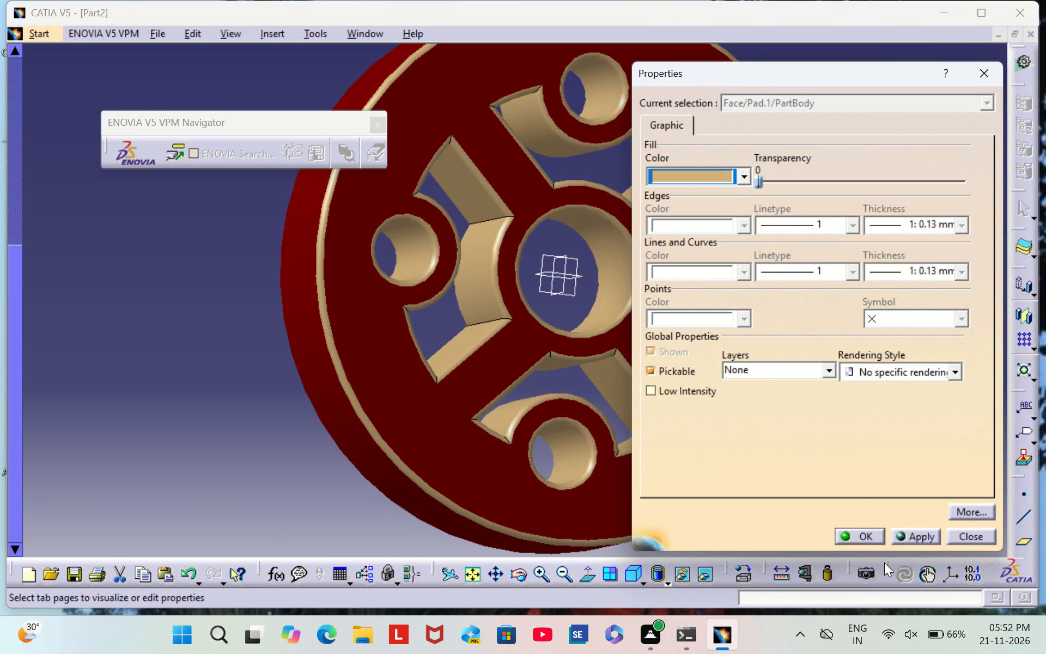
{"action": "left_click", "coordinate": [866, 536]}
{"action": "left_click", "coordinate": [832, 487]}
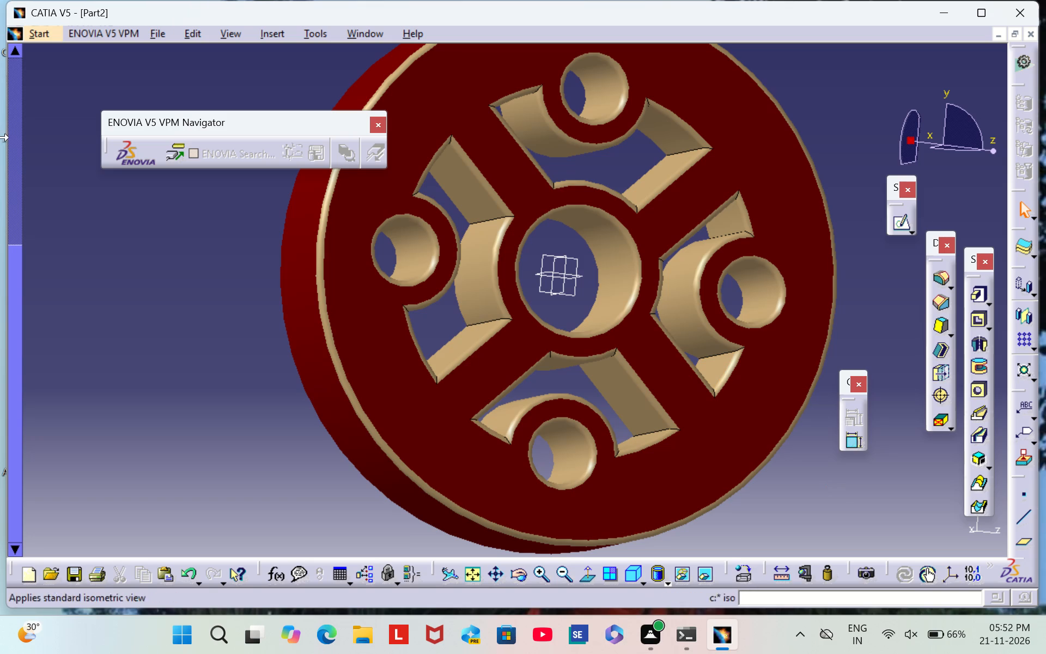
Save the part on the Desktop as a CATPart file named PART 1.
{"action": "scroll", "coordinate": [25, 143], "scroll_direction": "up", "scroll_amount": 7}
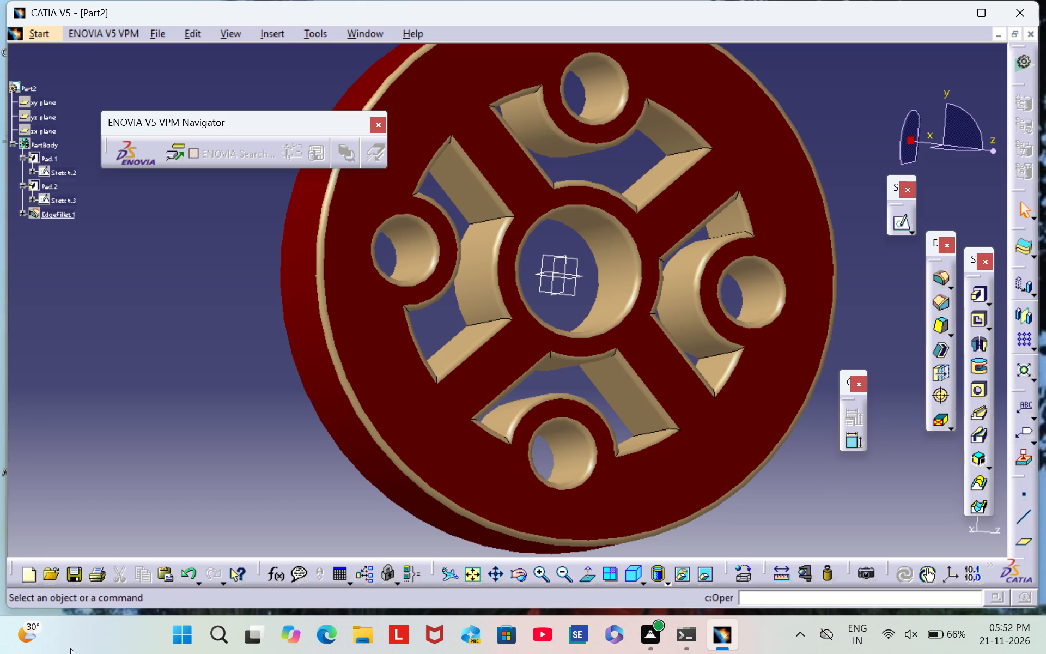
{"action": "left_click", "coordinate": [75, 585]}
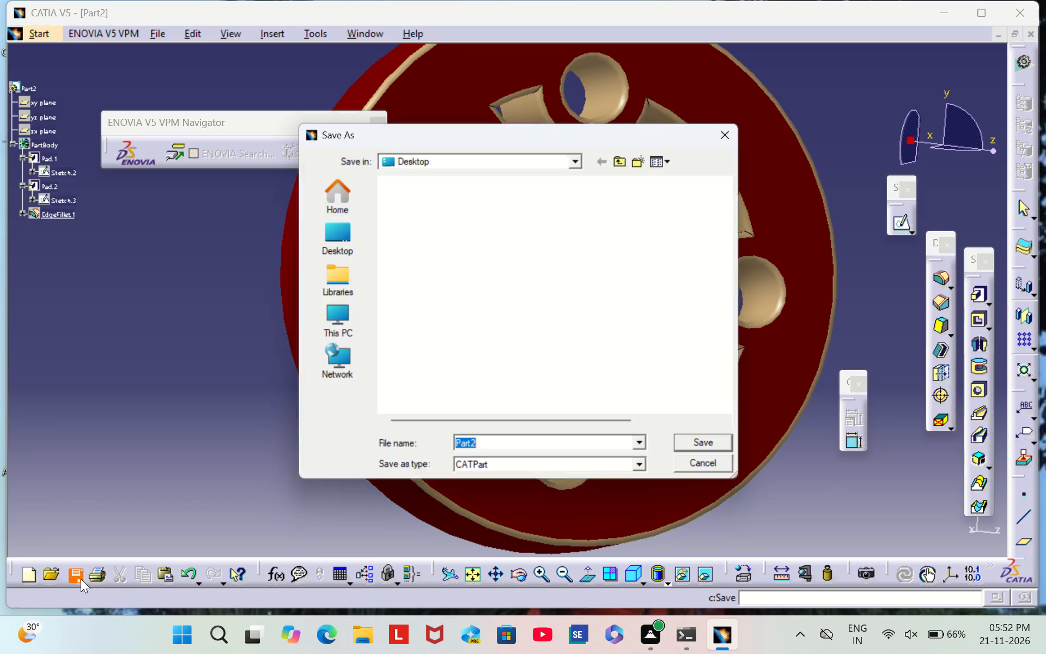
{"action": "key", "text": "BackSpace"}
{"action": "type", "text": "PART 1"}
{"action": "key", "text": "Return"}
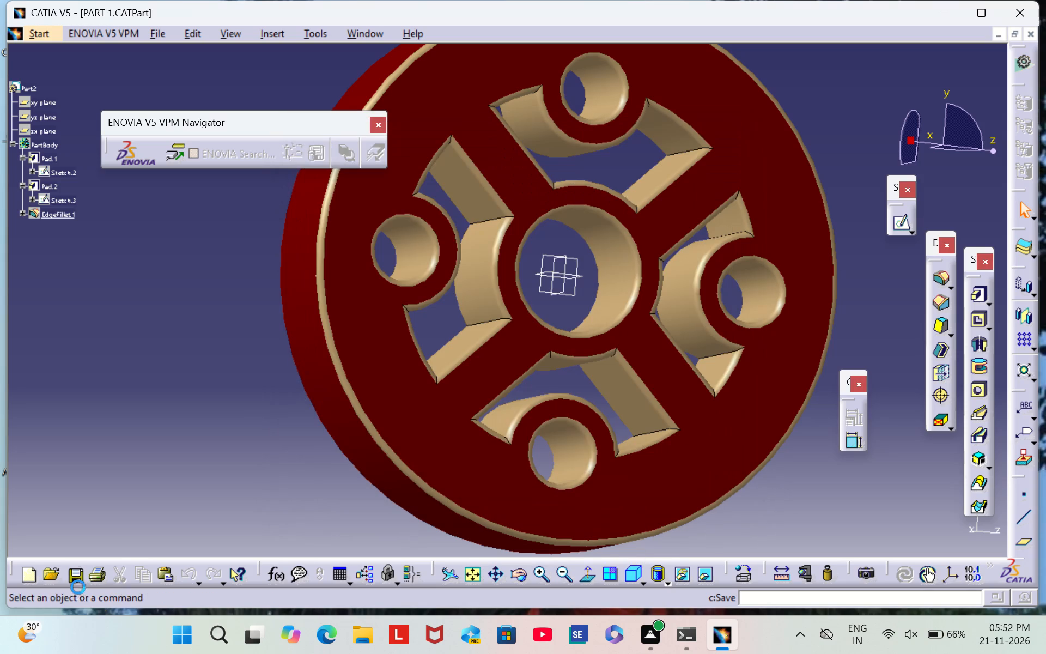
Print the part to a PDF document named PART 1 on the Desktop.
{"action": "left_click", "coordinate": [93, 575]}
{"action": "type", "text": "PART 1"}
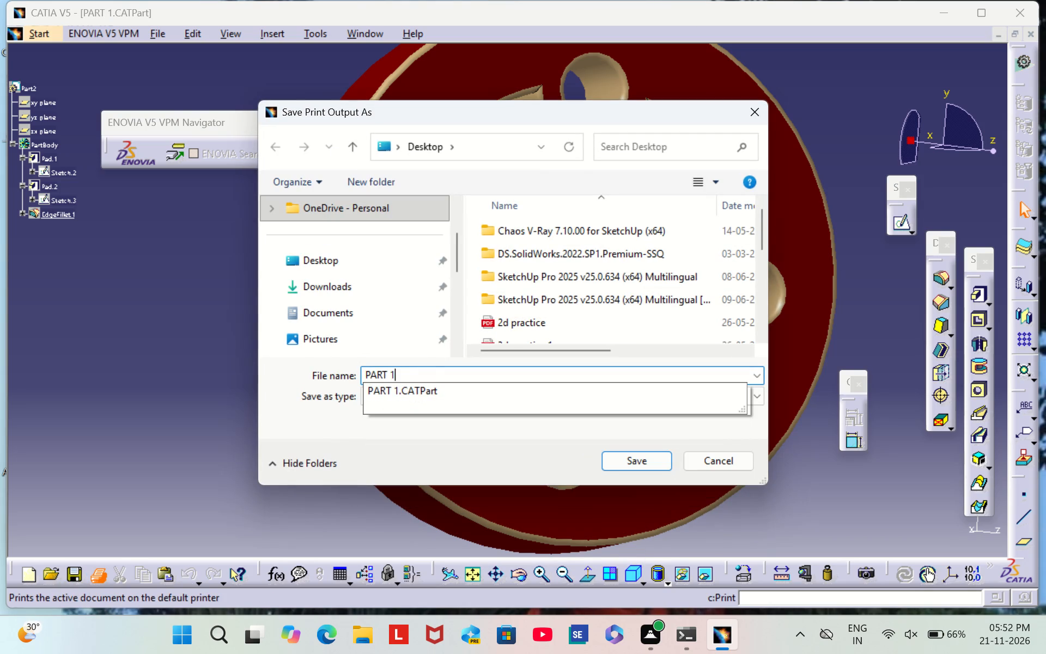
{"action": "left_click", "coordinate": [647, 463]}
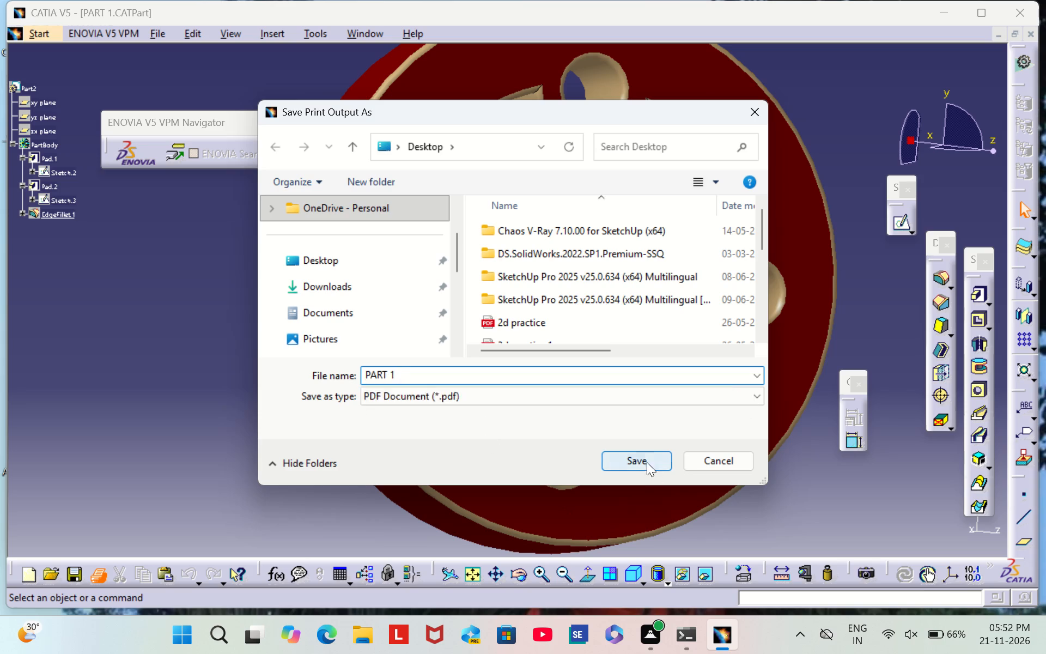